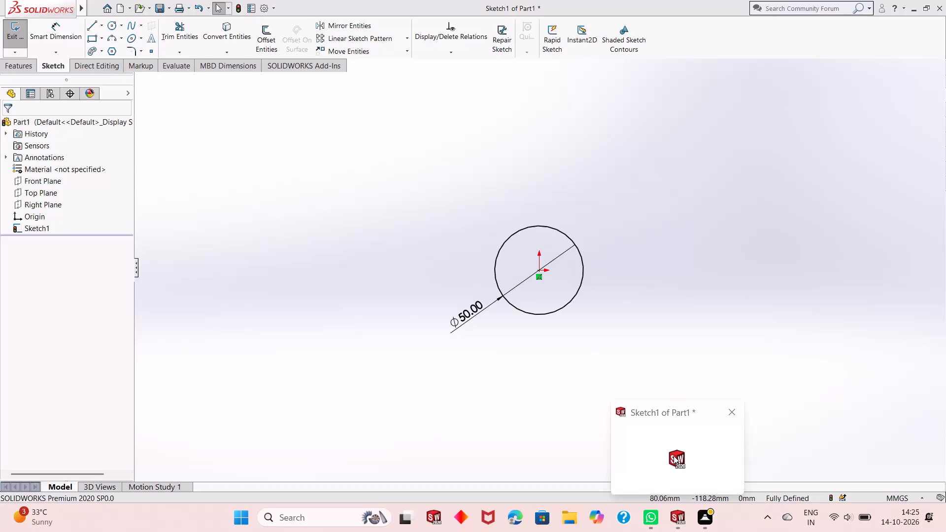
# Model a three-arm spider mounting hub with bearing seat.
# Set the sketched circle's diameter to 70 mm.
pyautogui.click(706, 456)
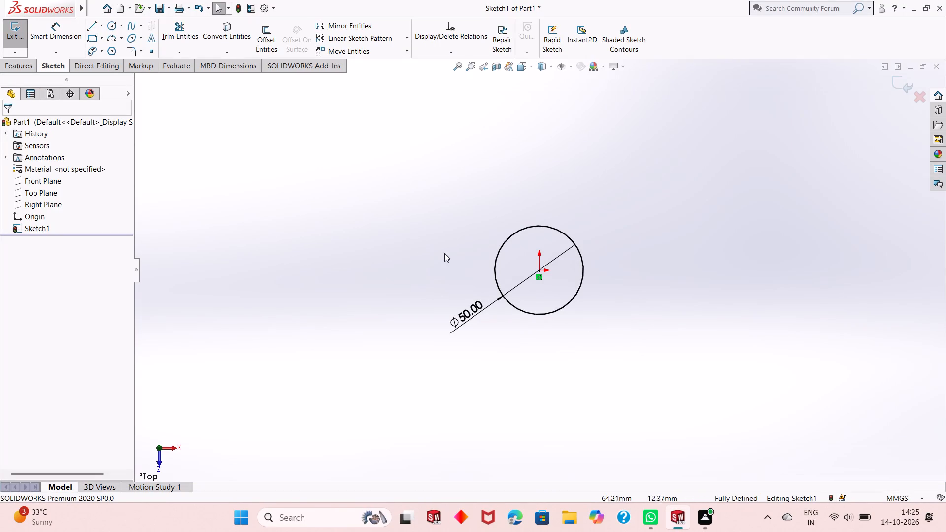
pyautogui.click(466, 315)
pyautogui.click(466, 315)
pyautogui.click(466, 315)
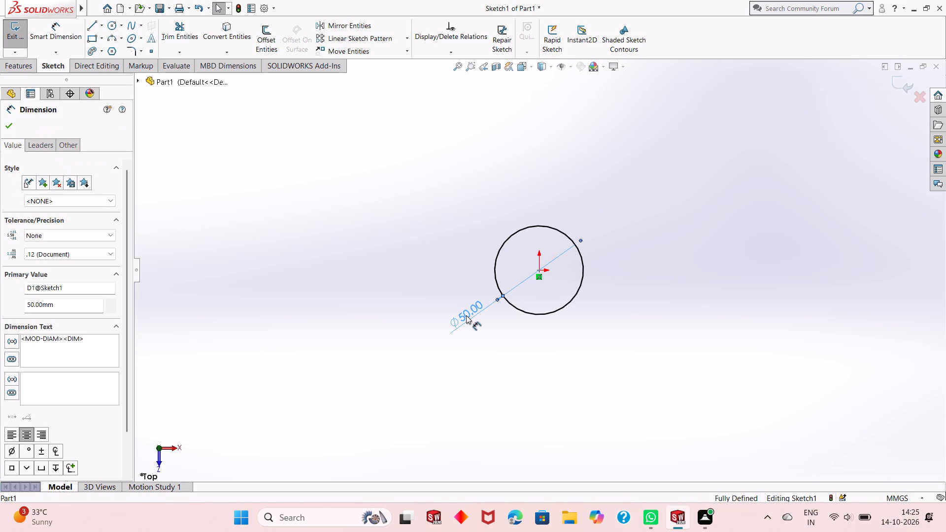
pyautogui.doubleClick(466, 315)
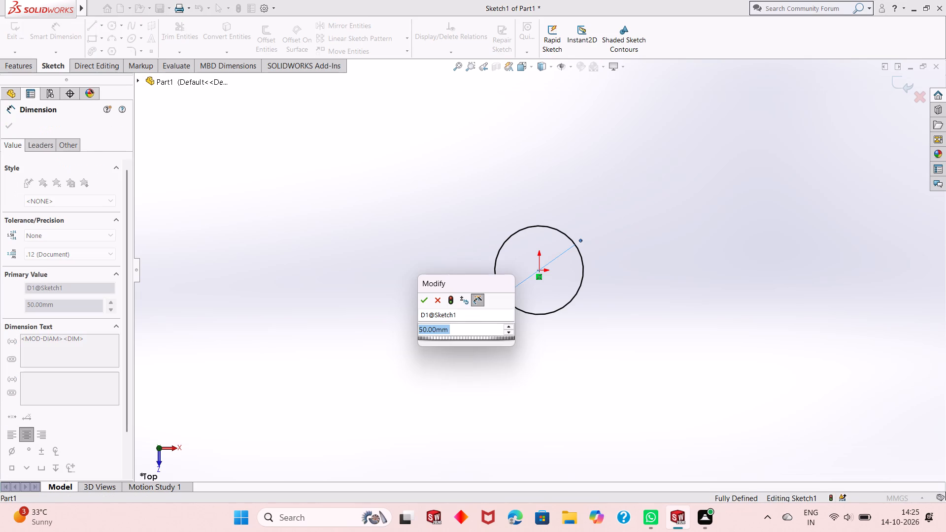
pyautogui.press('7')
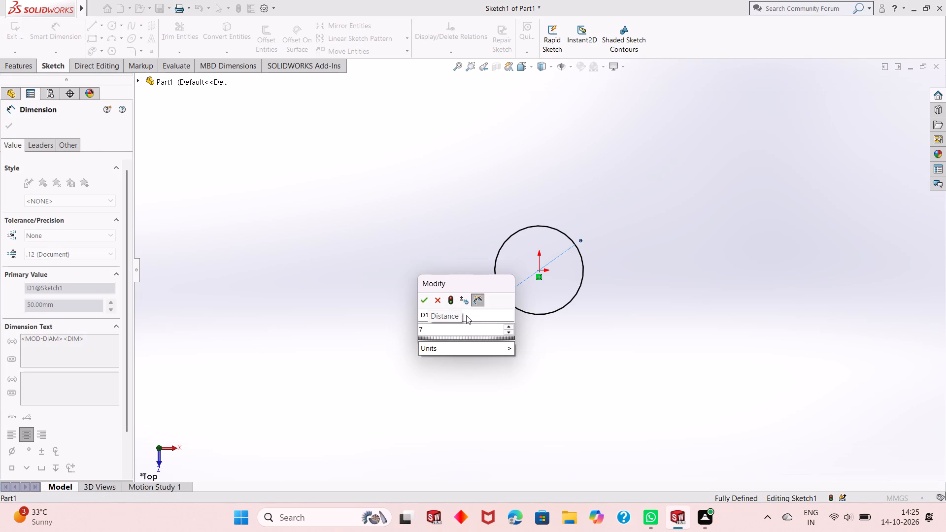
pyautogui.press('0')
pyautogui.press('Return')
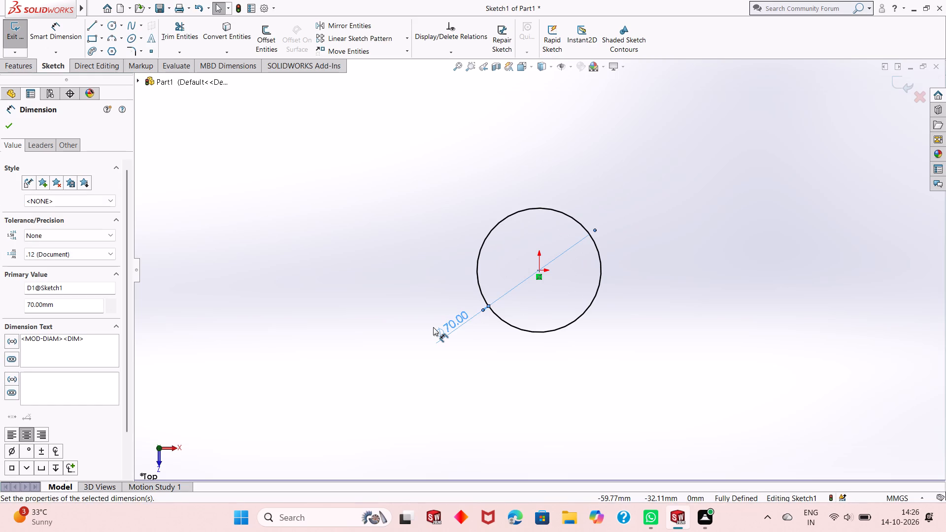
pyautogui.press('Escape')
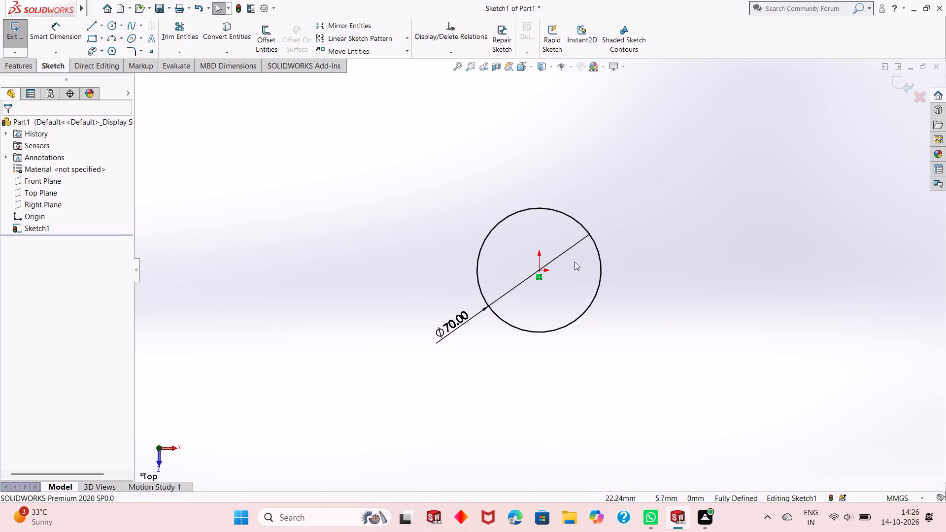
# Extrude the 70 mm circle as a blind boss 22 mm deep, with the direction reversed to go below the sketch plane.
pyautogui.scroll(-1, 525, 271)
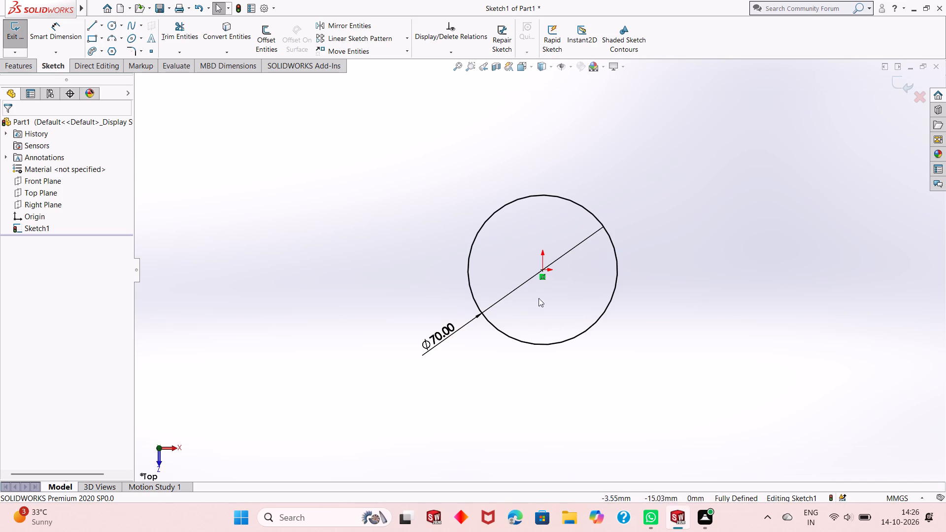
pyautogui.scroll(2, 553, 277)
pyautogui.scroll(-1, 600, 262)
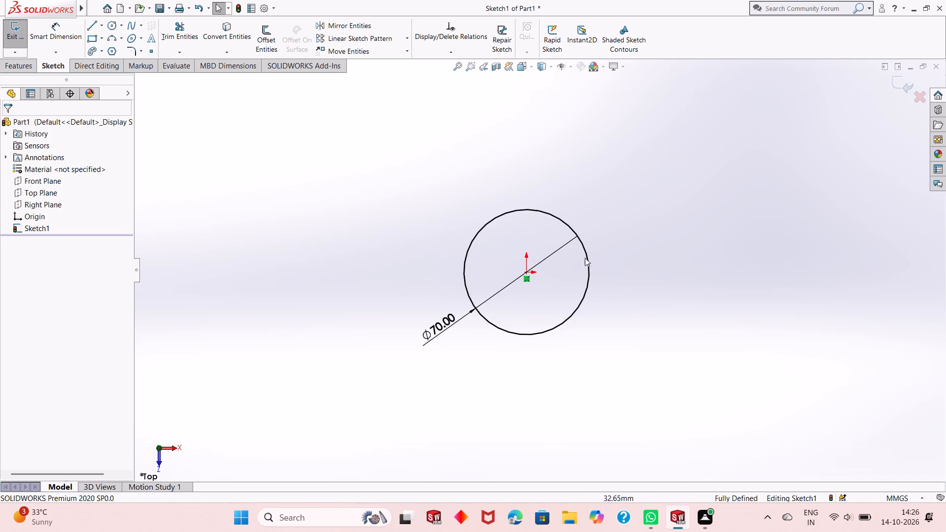
pyautogui.scroll(-2, 608, 225)
pyautogui.click(29, 66)
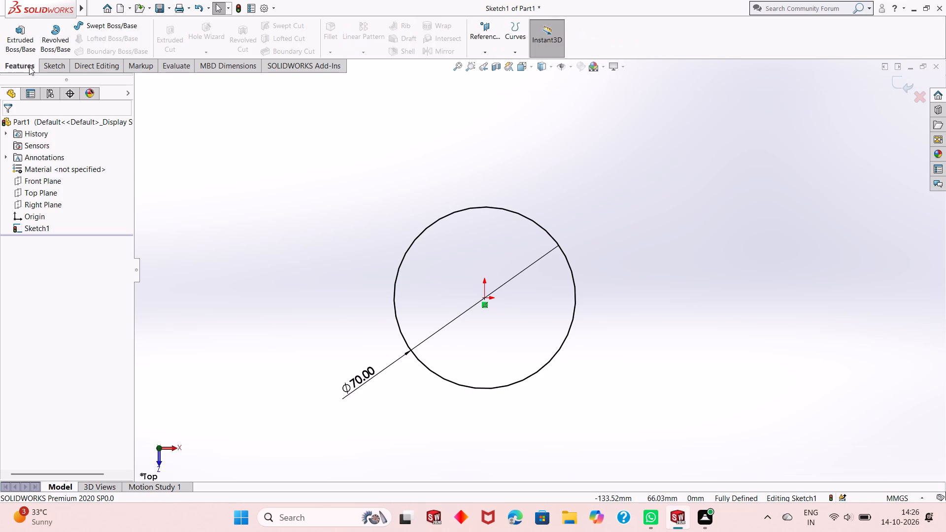
pyautogui.click(25, 30)
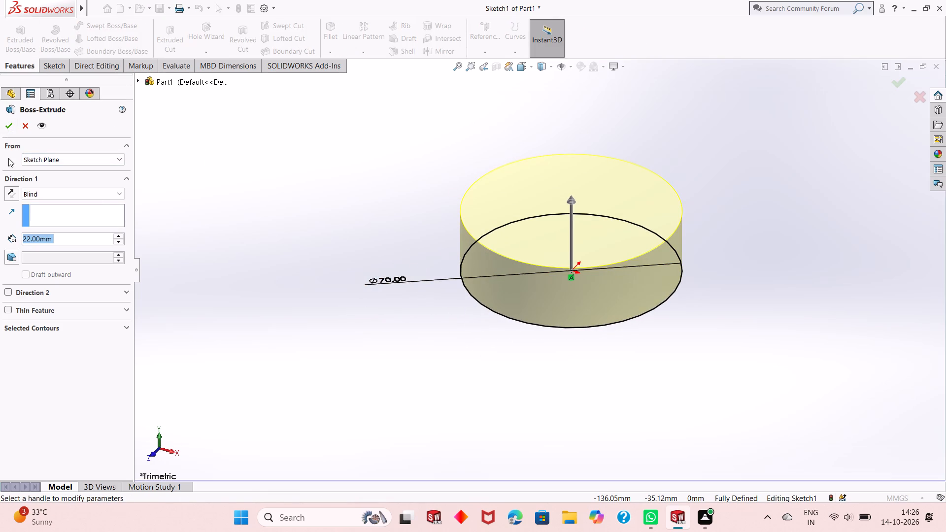
pyautogui.click(10, 186)
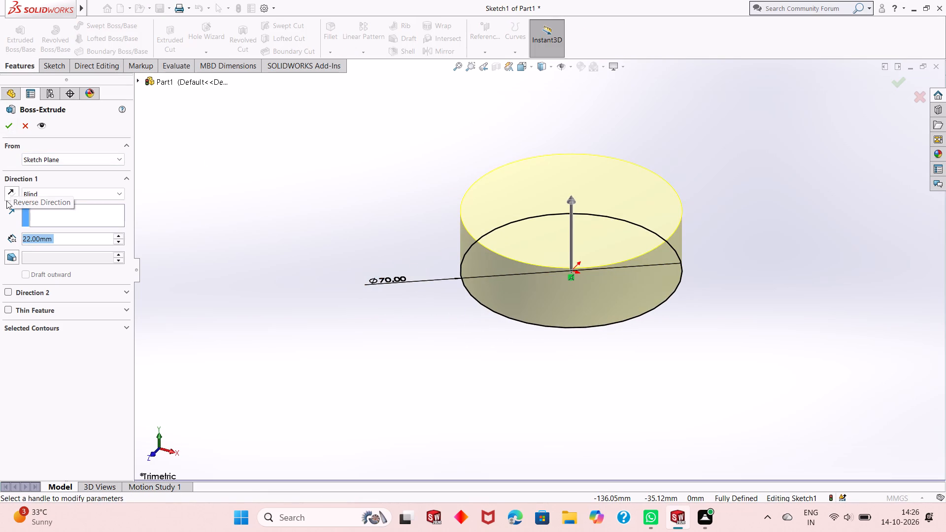
pyautogui.click(10, 194)
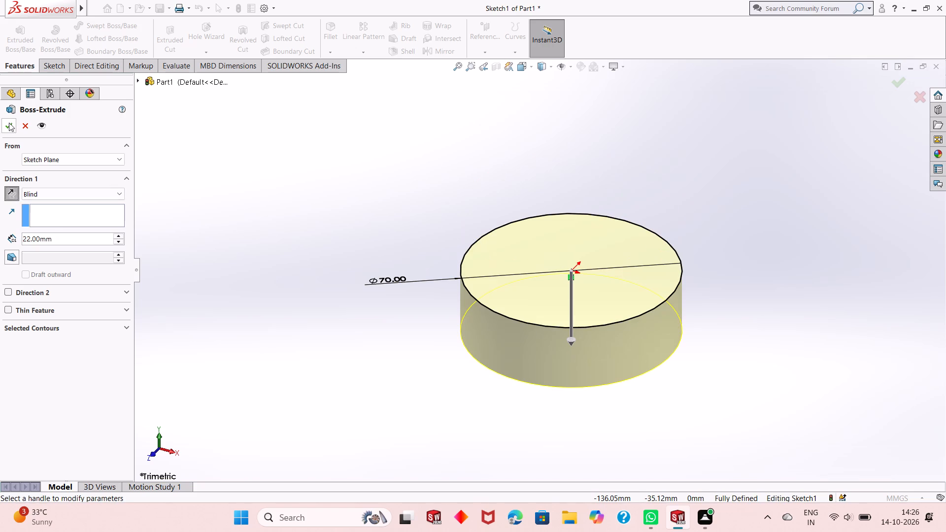
pyautogui.click(8, 123)
# Start a sketch on the disc's bottom face and draw a circle about 36 mm in diameter centred on the origin.
pyautogui.scroll(3, 550, 291)
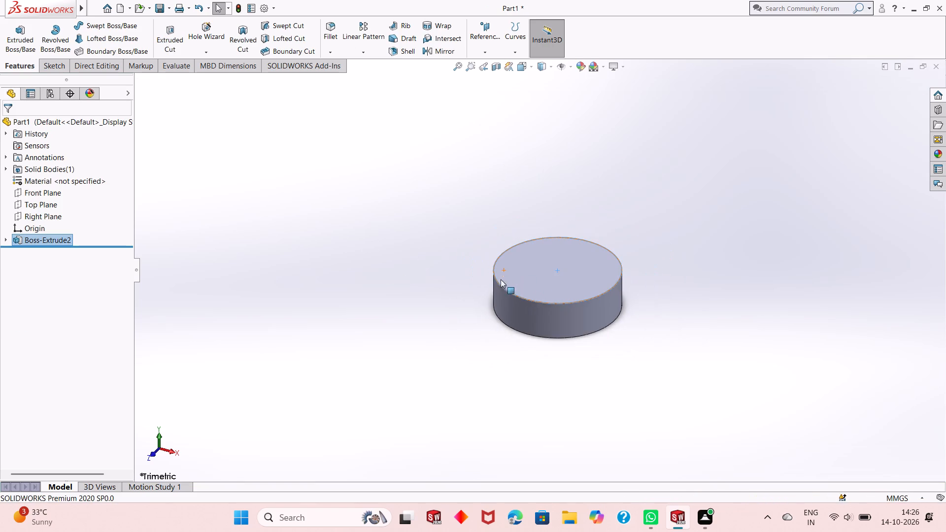
pyautogui.scroll(-2, 633, 256)
pyautogui.moveTo(543, 372); pyautogui.dragTo(520, 233, button='middle')
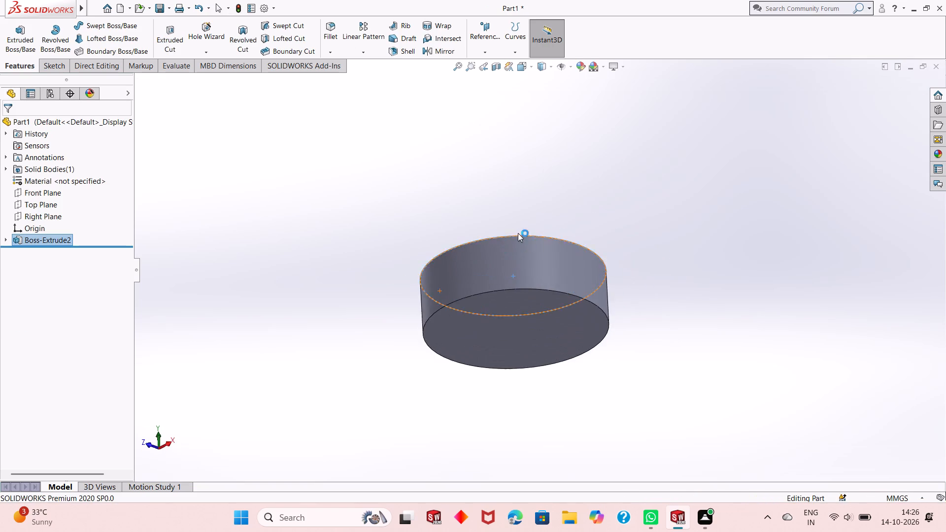
pyautogui.click(526, 301)
pyautogui.click(565, 274)
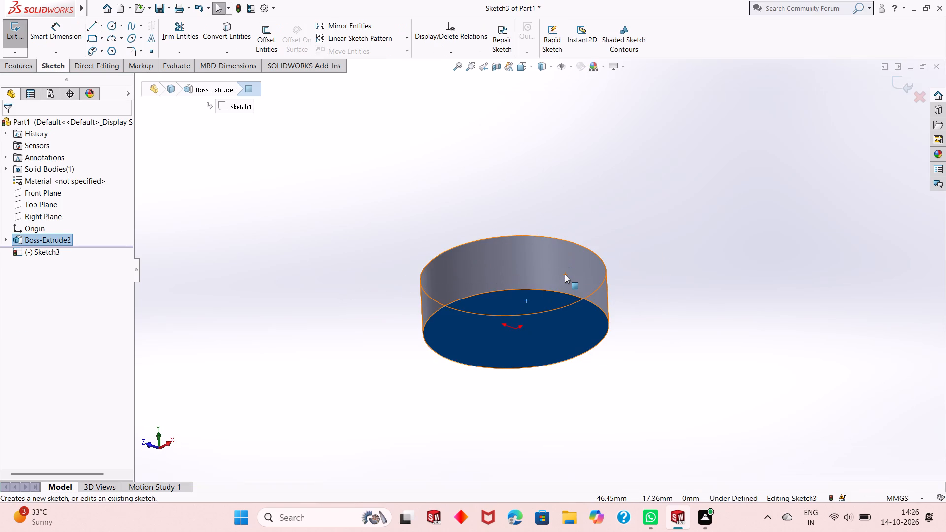
pyautogui.hotkey('ctrl', '8')
pyautogui.scroll(2, 565, 274)
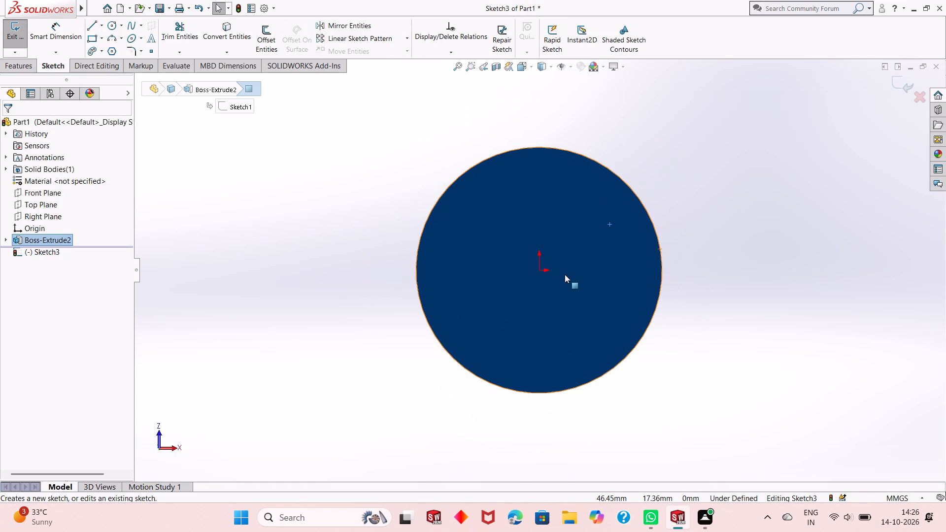
pyautogui.click(211, 296)
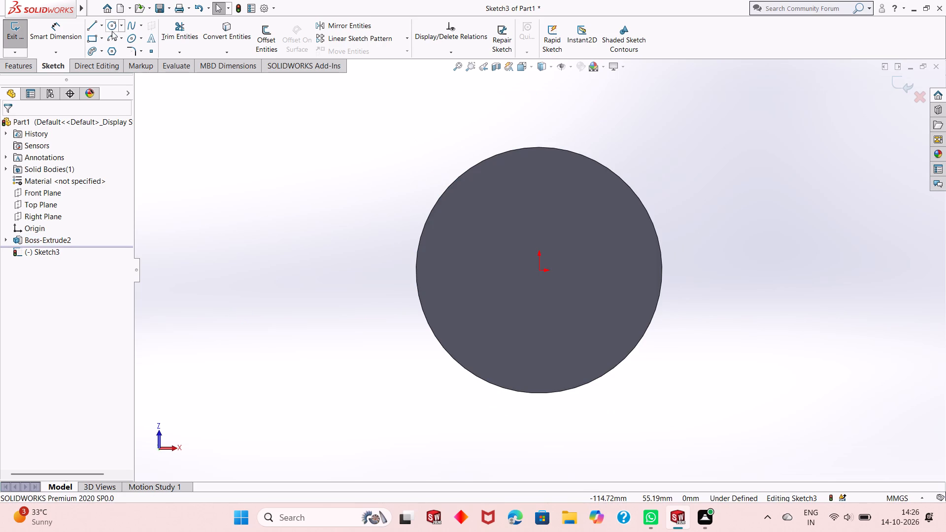
pyautogui.click(112, 25)
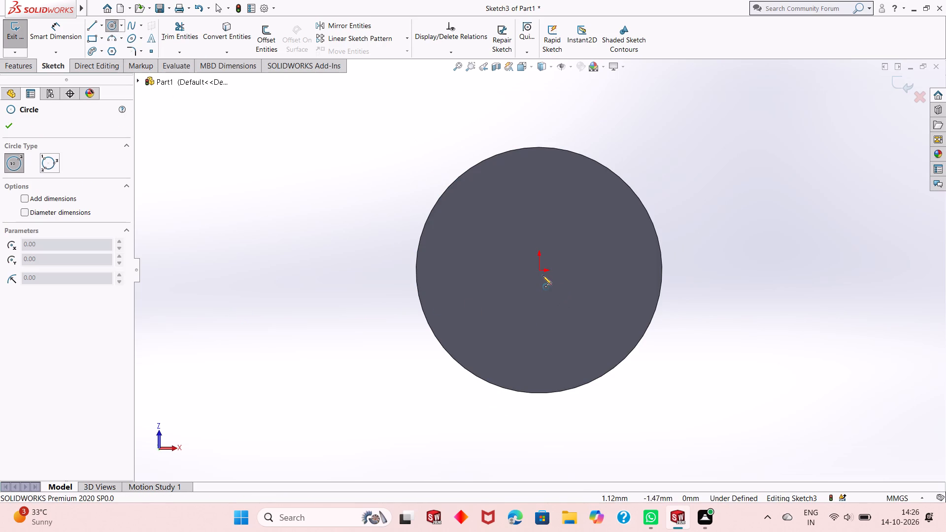
pyautogui.click(541, 269)
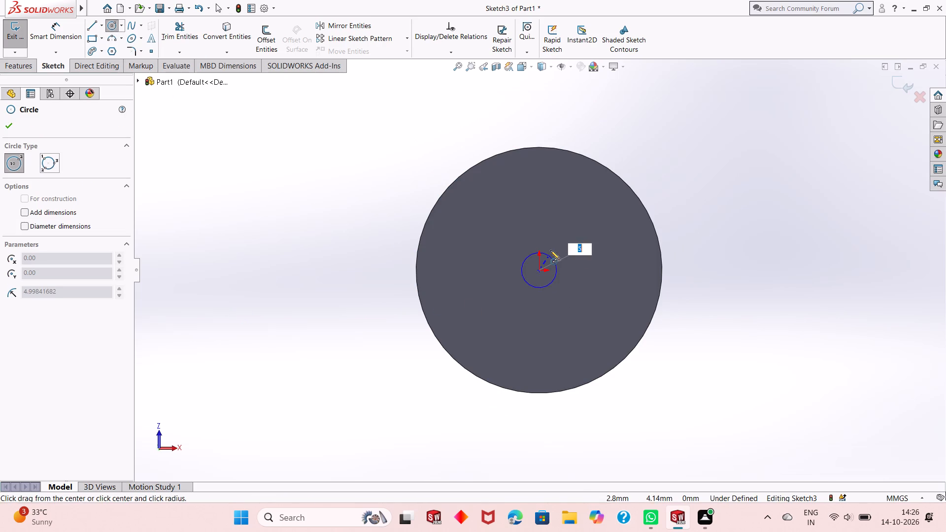
pyautogui.click(547, 207)
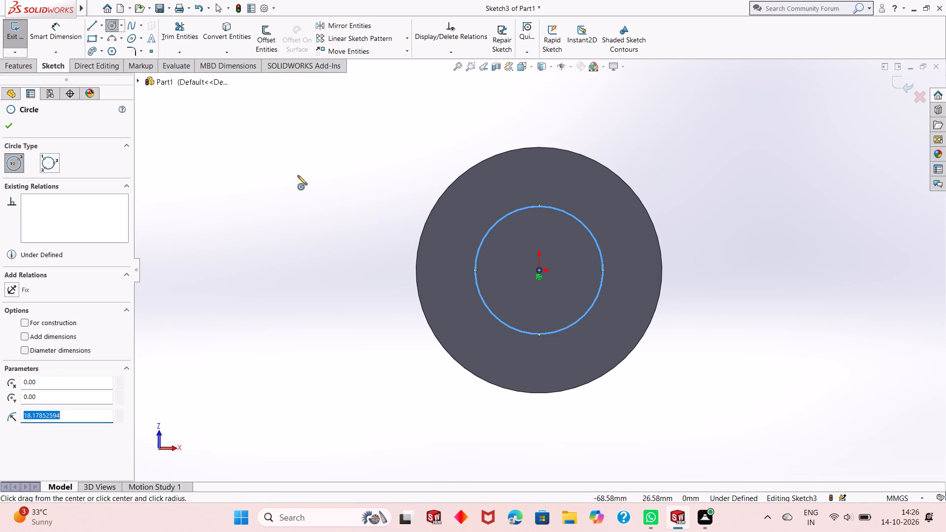
pyautogui.rightClick(297, 175)
pyautogui.click(312, 180)
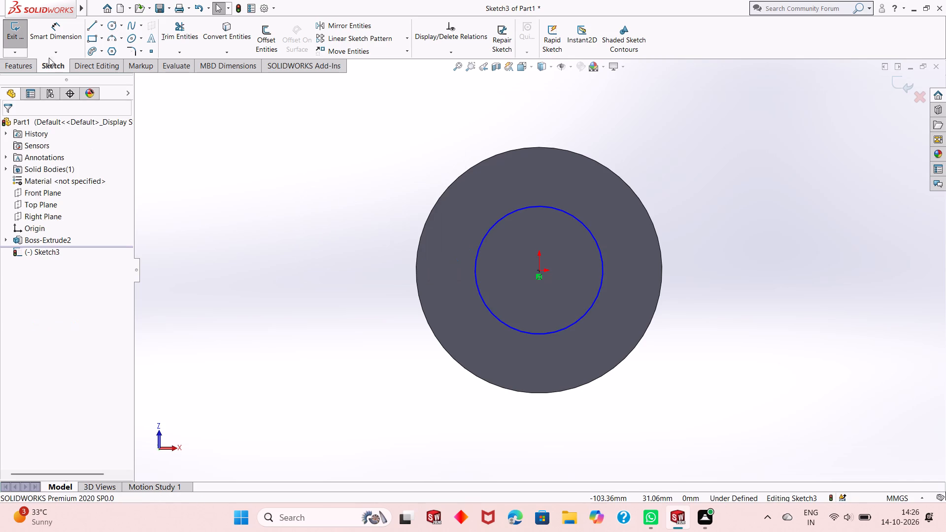
# Dimension the new circle on the bottom face with a diameter of 52 mm.
pyautogui.click(46, 31)
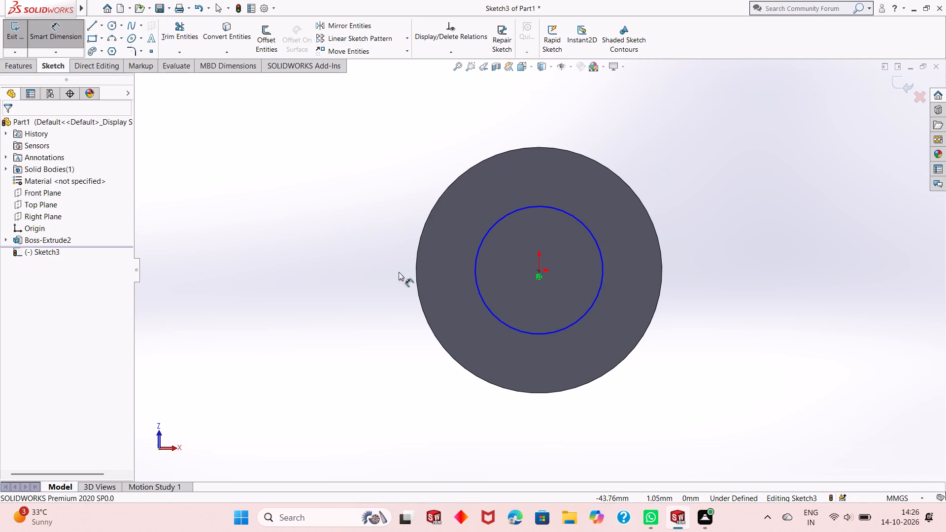
pyautogui.click(500, 321)
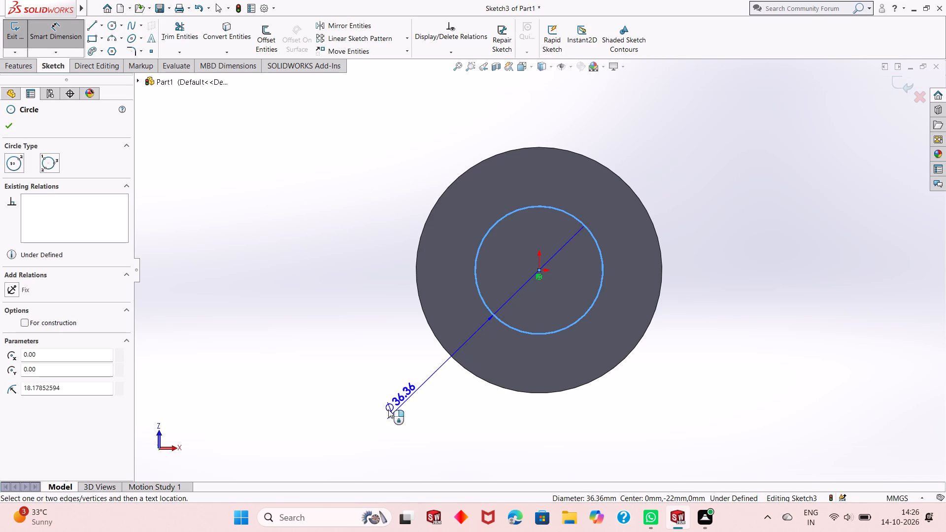
pyautogui.click(376, 412)
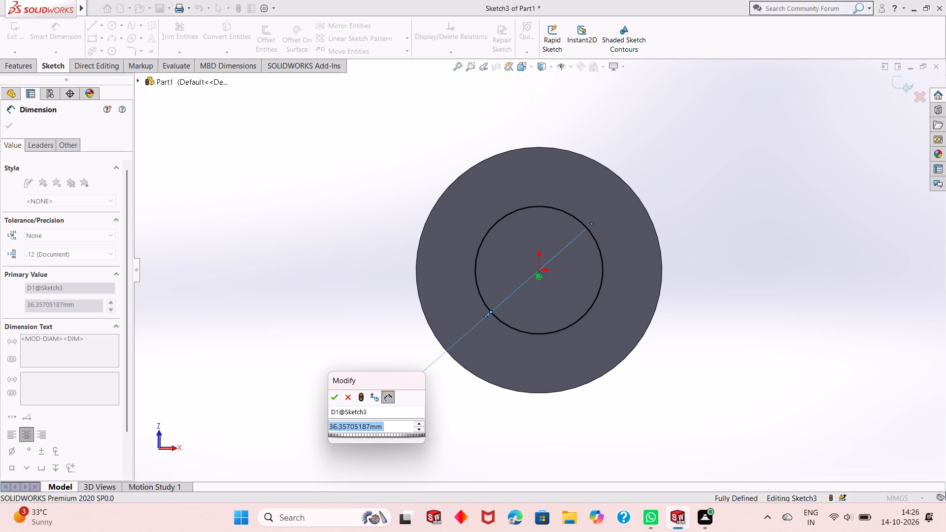
pyautogui.write('52')
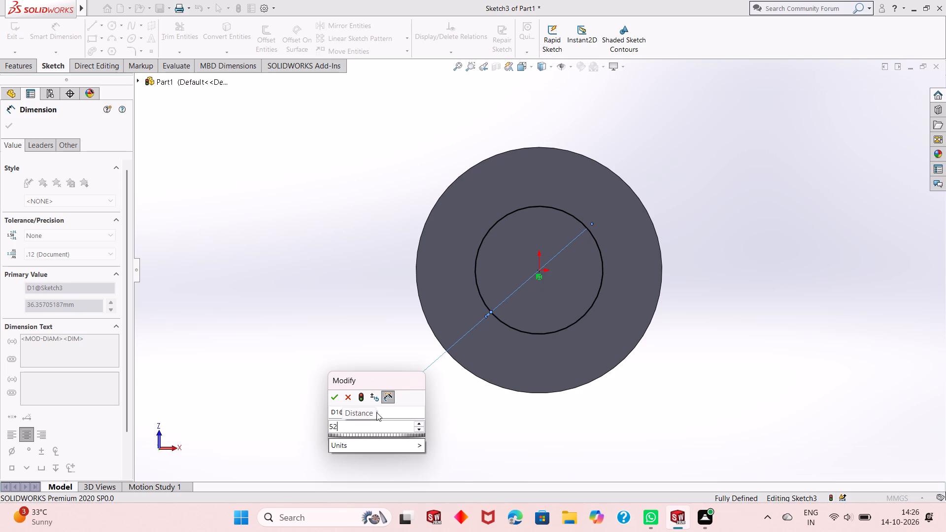
pyautogui.press('Return')
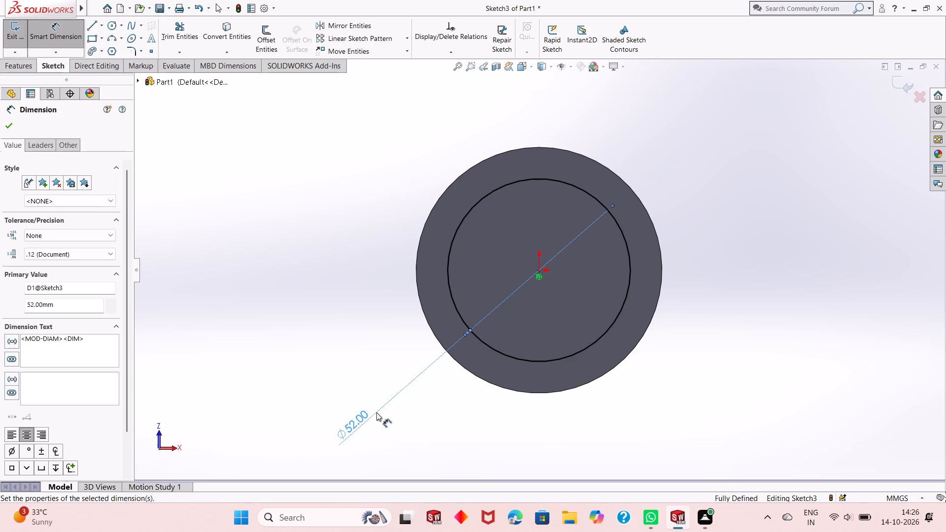
pyautogui.scroll(1, 391, 376)
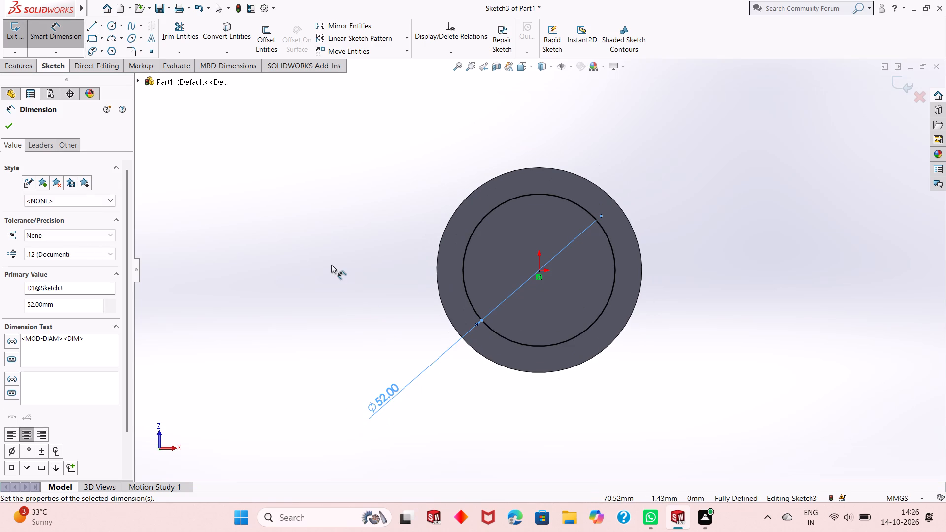
pyautogui.moveTo(327, 265); pyautogui.dragTo(305, 271, button='right')
pyautogui.rightClick(308, 277)
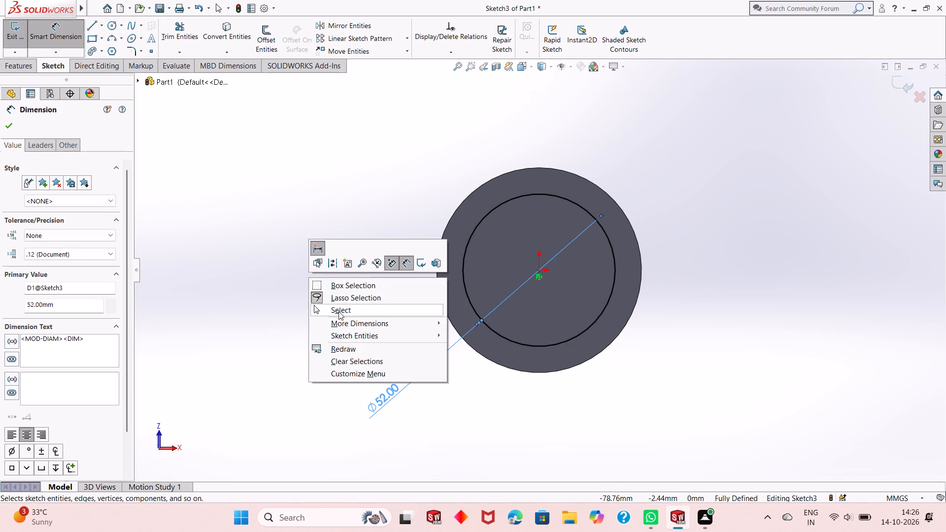
pyautogui.click(338, 311)
# Extrude the 52 mm circle 16 mm downward from the disc's bottom face as a blind boss with merged result.
pyautogui.moveTo(424, 235); pyautogui.dragTo(390, 299, button='middle')
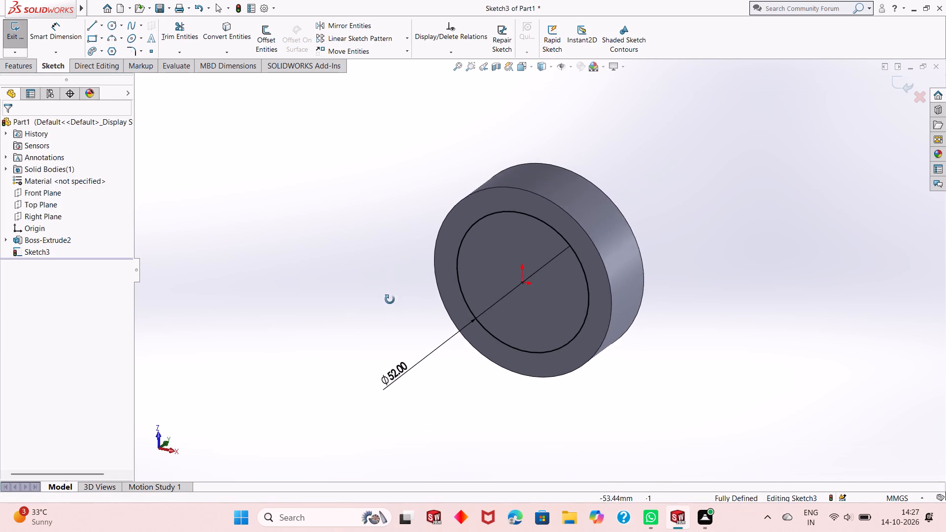
pyautogui.moveTo(390, 299); pyautogui.dragTo(432, 388, button='middle')
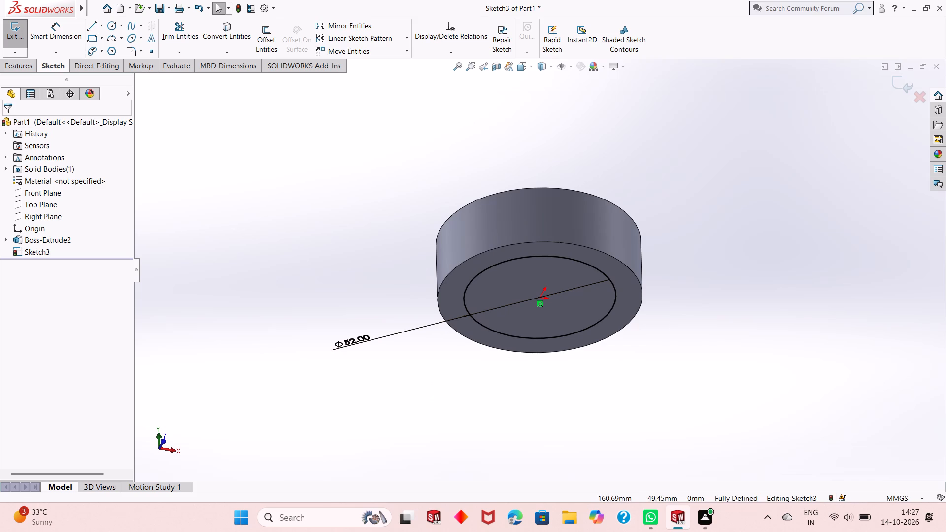
pyautogui.click(31, 68)
pyautogui.click(23, 51)
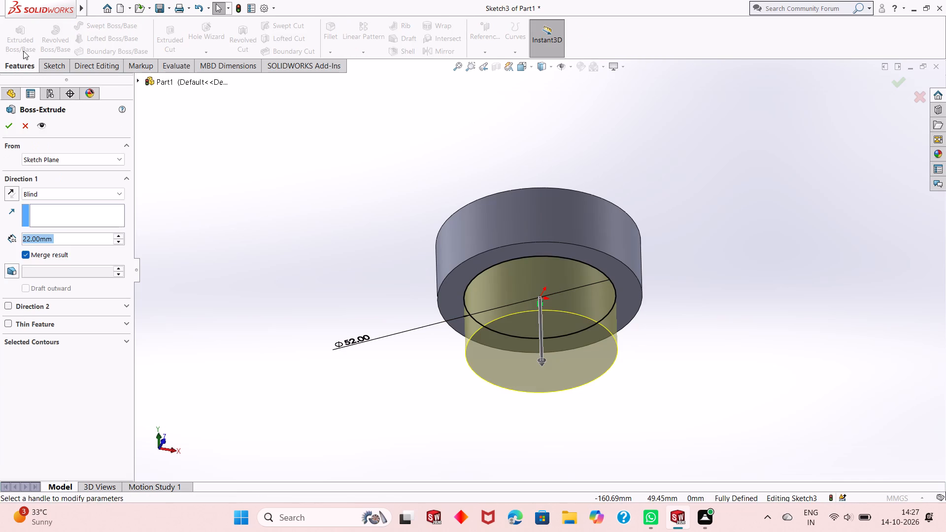
pyautogui.write('16')
pyautogui.press('Return')
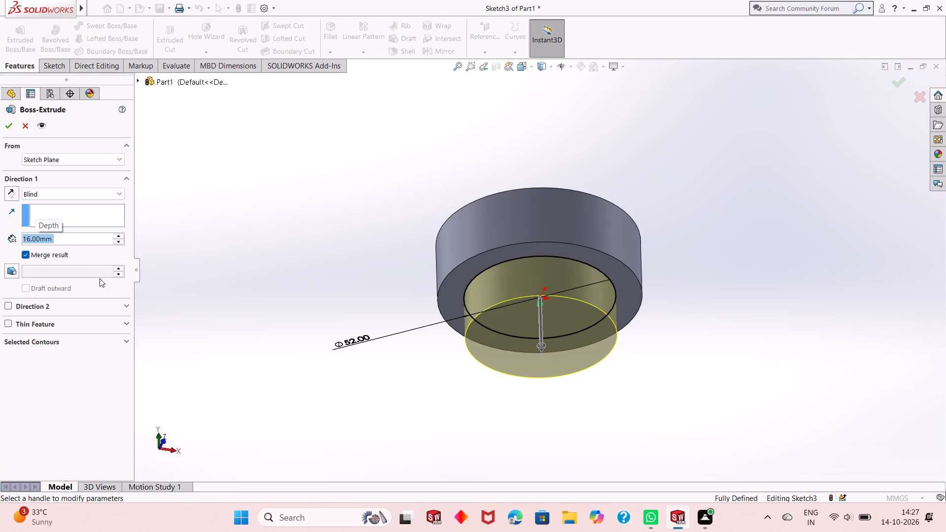
pyautogui.click(8, 123)
pyautogui.click(356, 303)
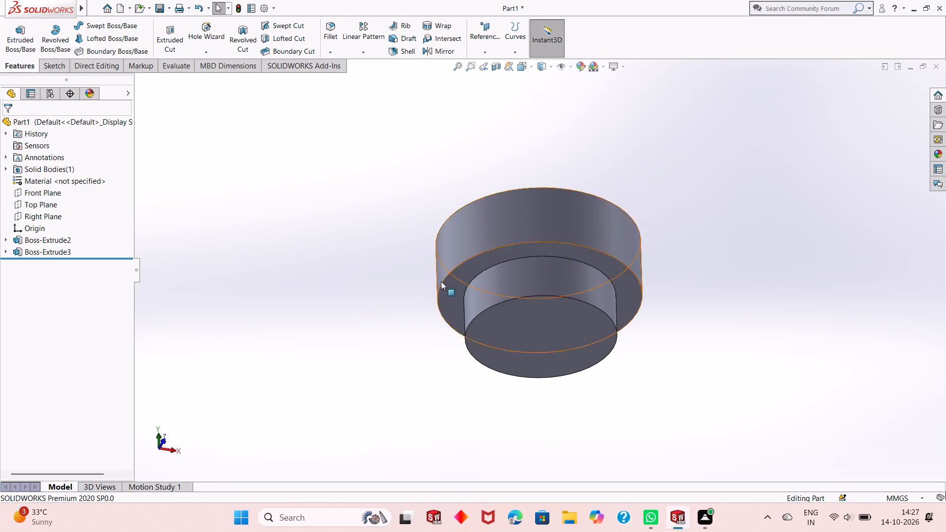
# Start a sketch on the disc's top face and draw a circle about 29 mm in diameter centred on the origin.
pyautogui.moveTo(446, 277); pyautogui.dragTo(435, 367, button='middle')
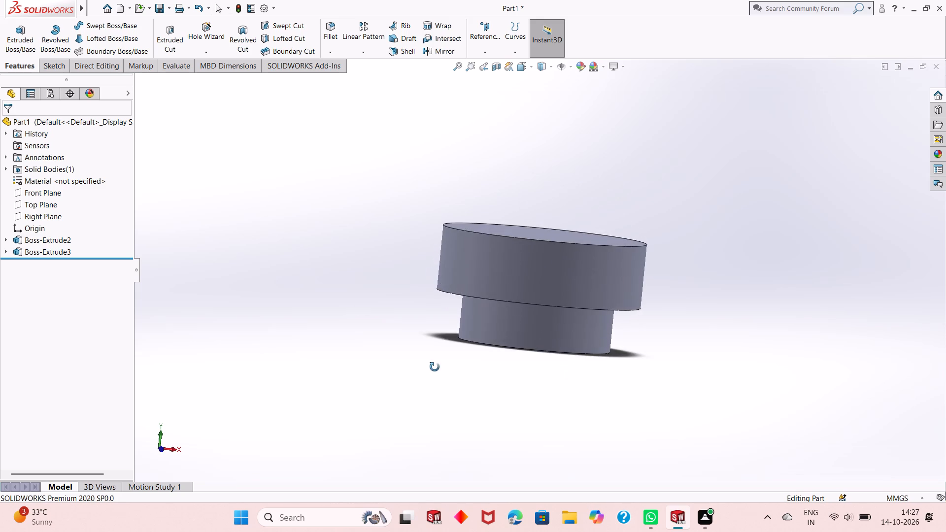
pyautogui.moveTo(435, 367); pyautogui.dragTo(456, 265, button='middle')
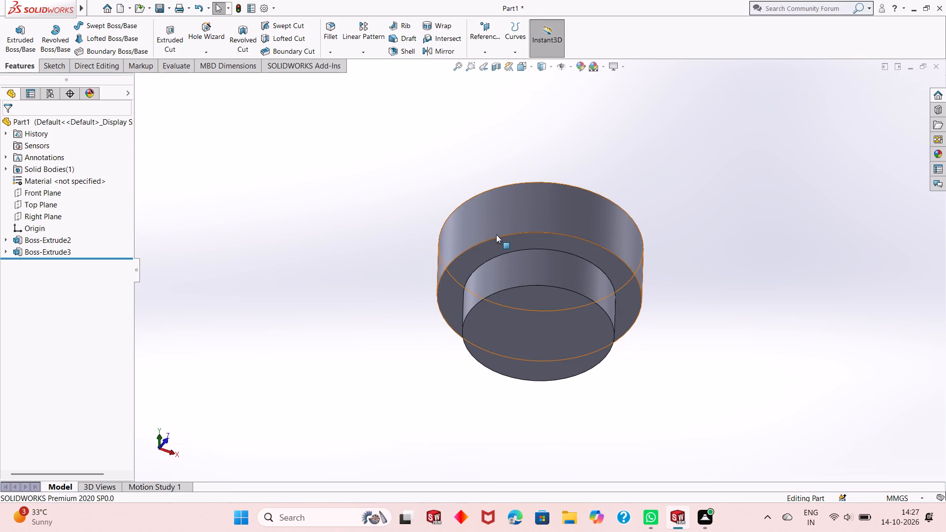
pyautogui.moveTo(501, 234); pyautogui.dragTo(493, 386, button='middle')
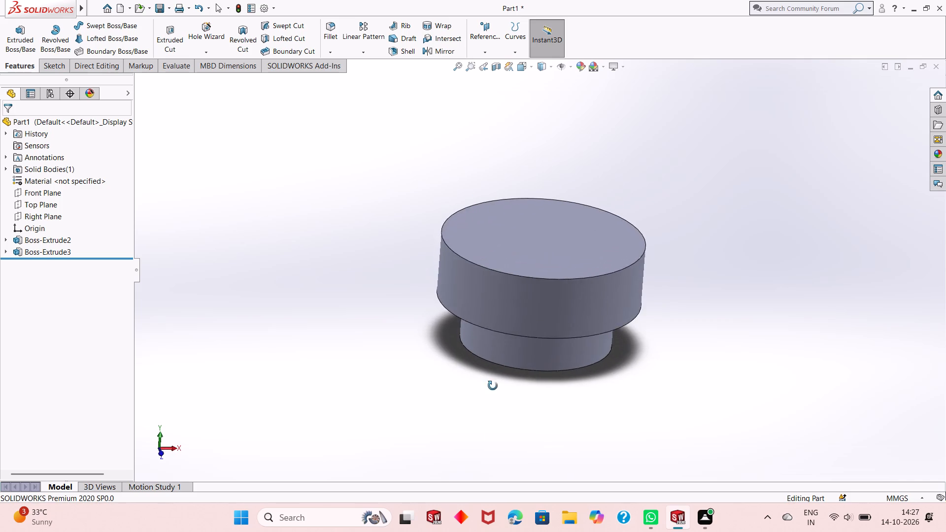
pyautogui.moveTo(493, 386); pyautogui.dragTo(483, 386, button='middle')
pyautogui.click(554, 232)
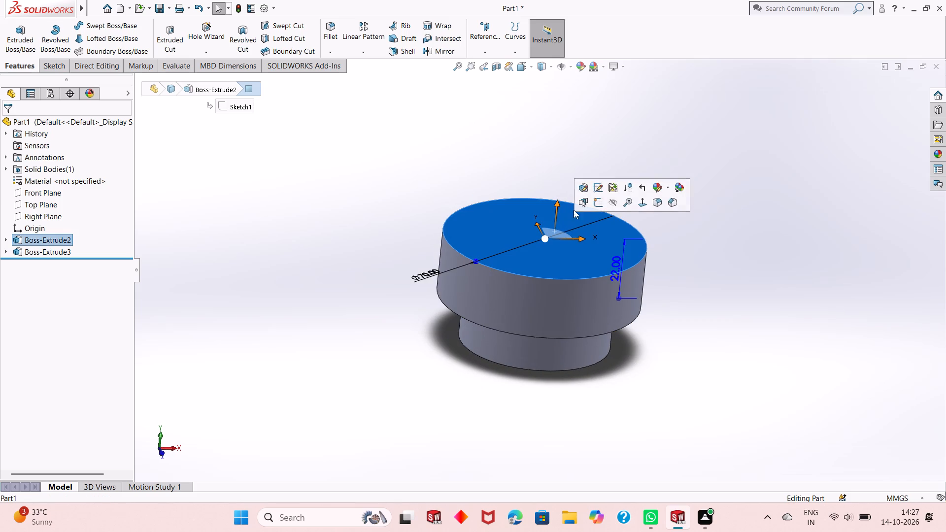
pyautogui.click(594, 206)
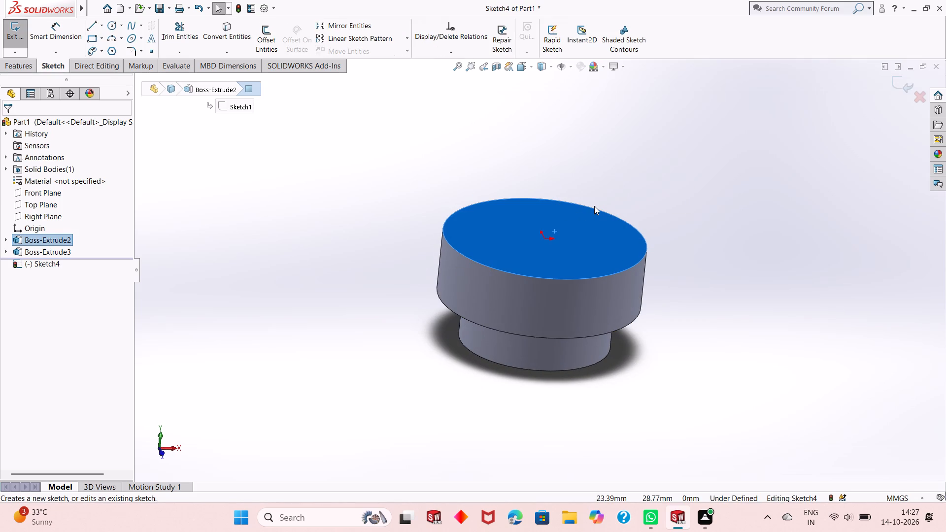
pyautogui.hotkey('ctrl', '8')
pyautogui.press('Escape')
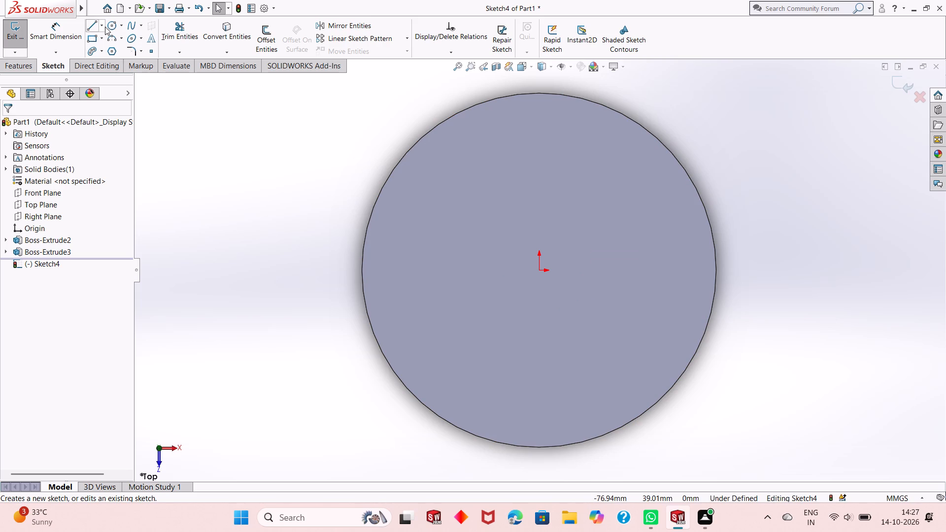
pyautogui.click(107, 24)
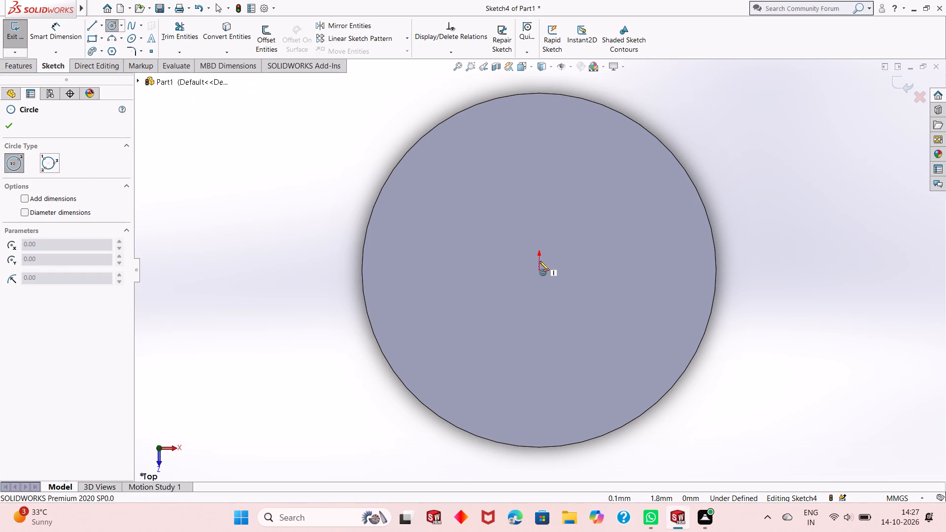
pyautogui.click(539, 268)
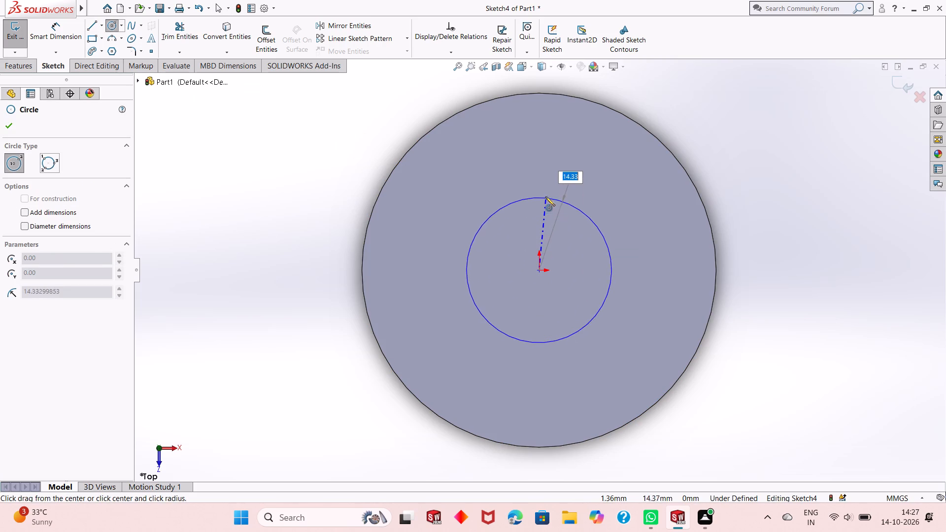
pyautogui.click(545, 197)
pyautogui.rightClick(221, 161)
pyautogui.click(237, 164)
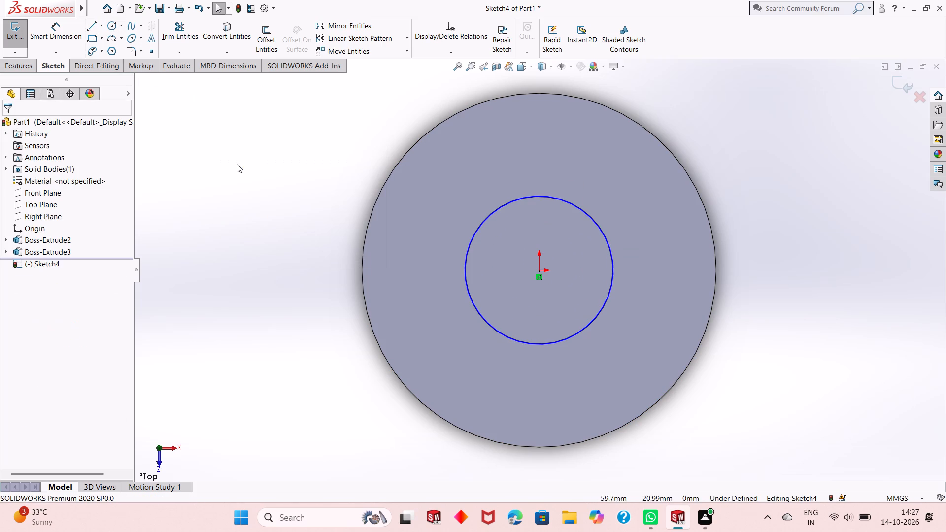
# Dimension the new circle on the top face with a diameter of 40 mm.
pyautogui.click(45, 32)
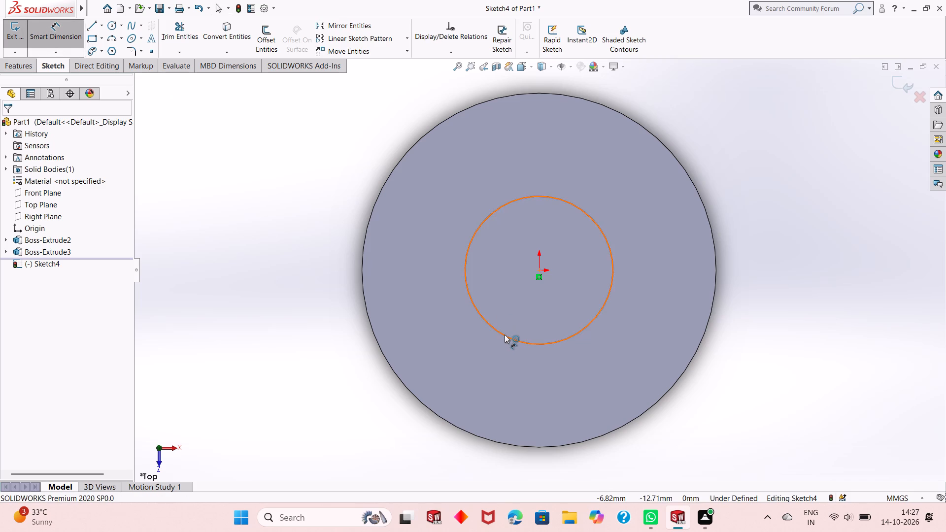
pyautogui.click(505, 334)
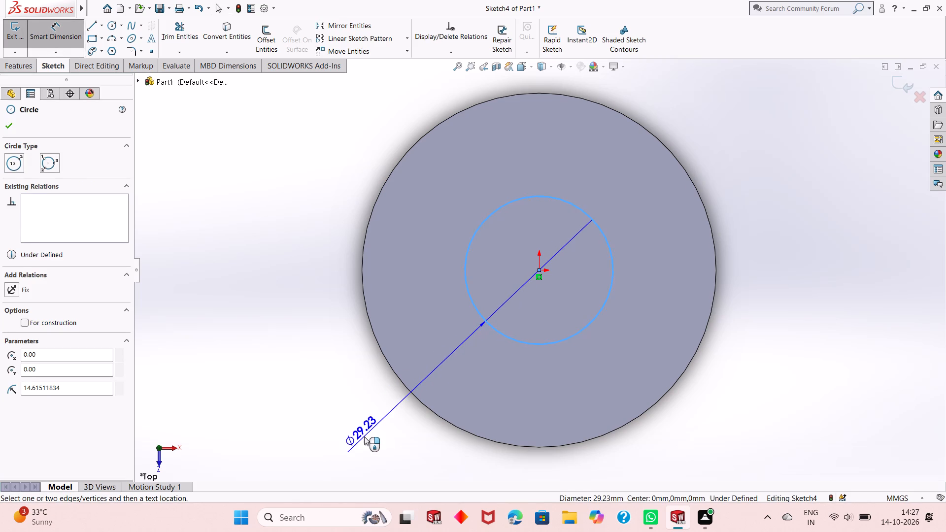
pyautogui.click(364, 436)
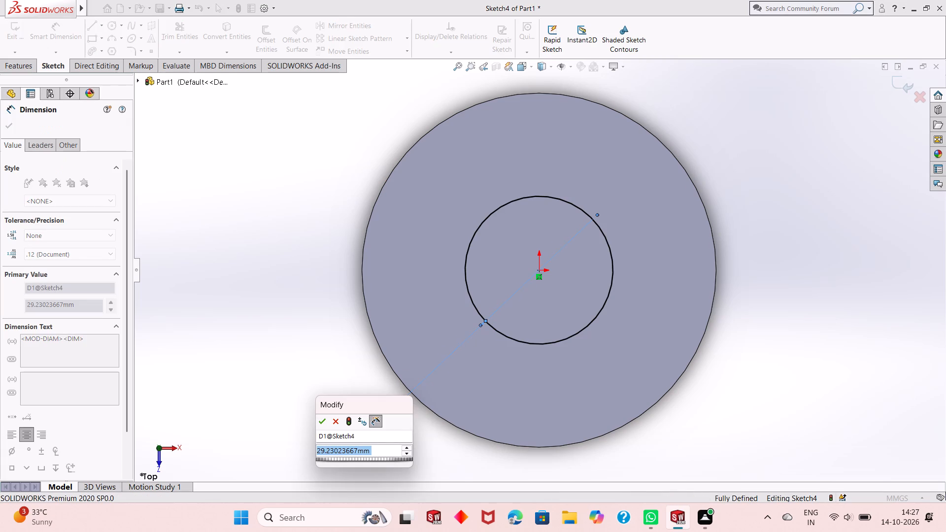
pyautogui.write('40')
pyautogui.press('Return')
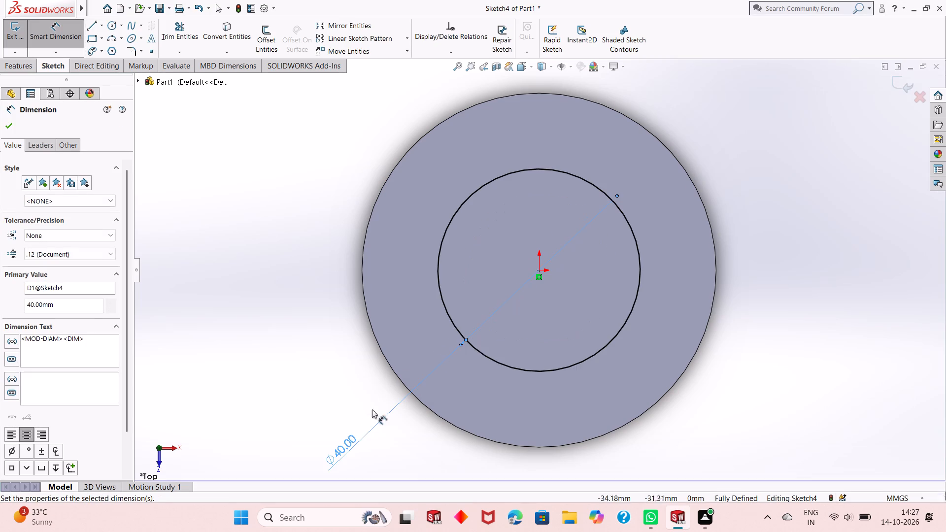
pyautogui.scroll(1, 394, 336)
pyautogui.rightClick(247, 253)
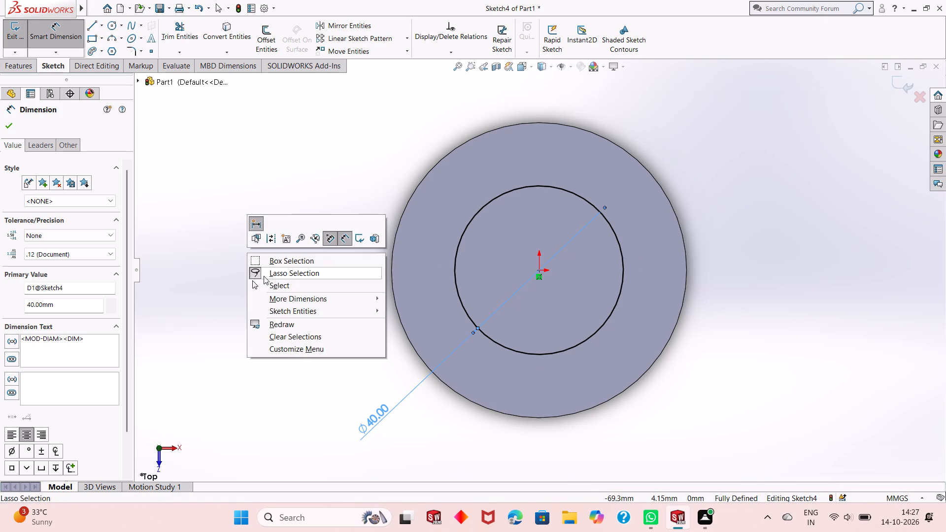
pyautogui.click(269, 283)
# Cut the 40 mm circle 12 mm deep into the disc's top face as a blind extruded cut.
pyautogui.moveTo(530, 348); pyautogui.dragTo(534, 279, button='middle')
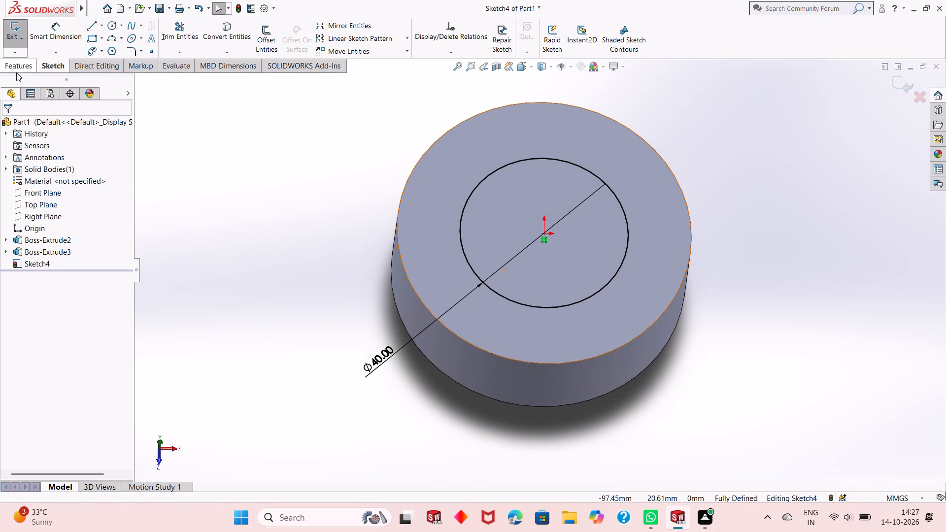
pyautogui.click(24, 67)
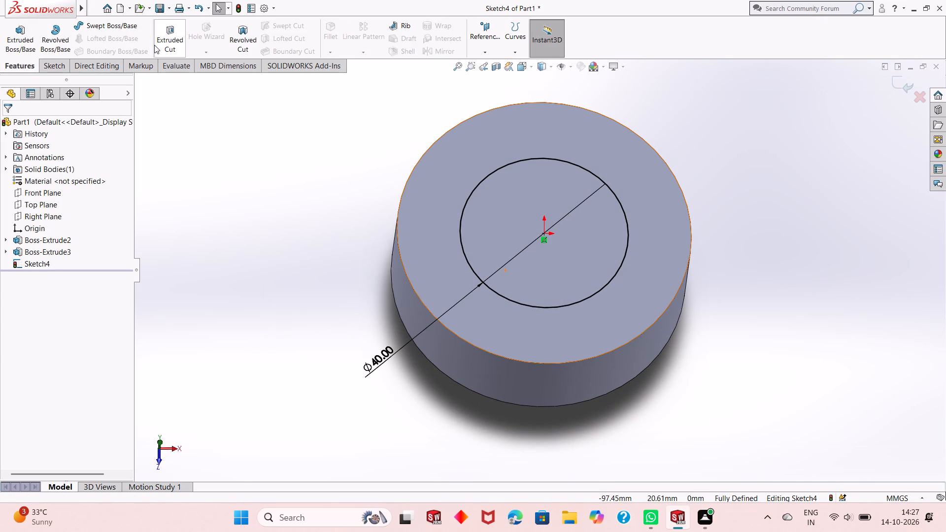
pyautogui.click(154, 45)
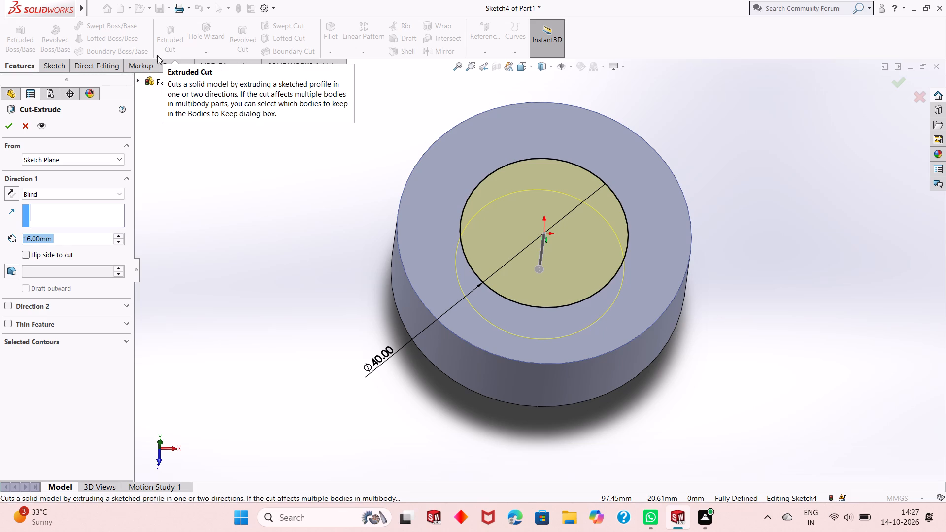
pyautogui.write('12')
pyautogui.press('Return')
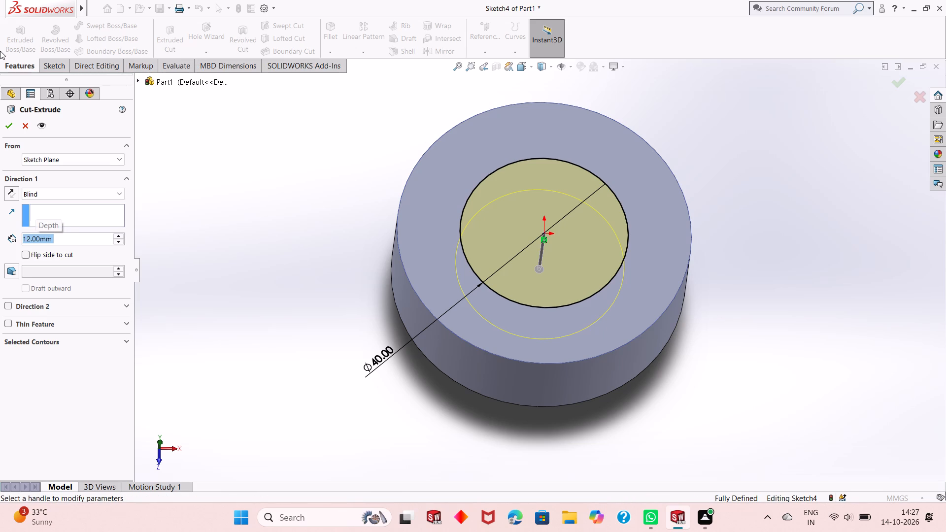
pyautogui.click(6, 127)
pyautogui.click(338, 303)
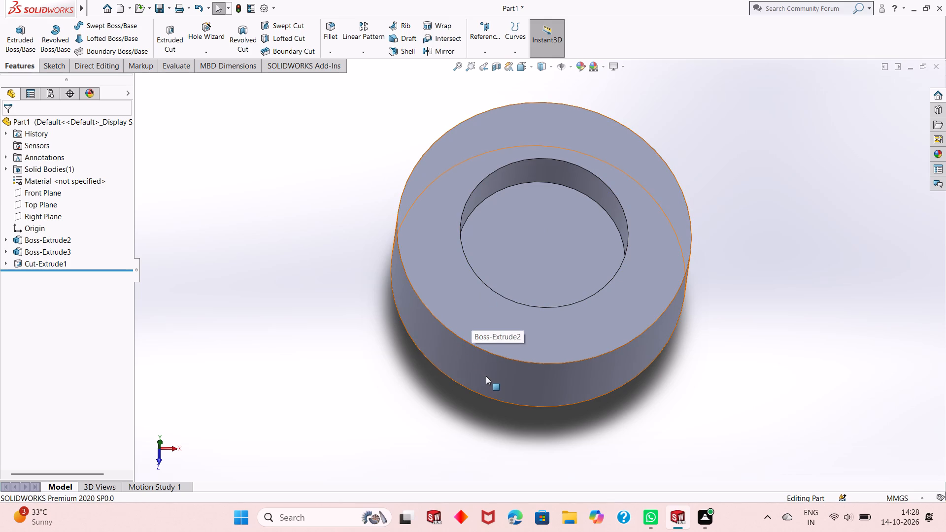
# Start a sketch on the floor of the 40 mm pocket and draw a circle about 24 mm in diameter centred on the origin.
pyautogui.click(537, 259)
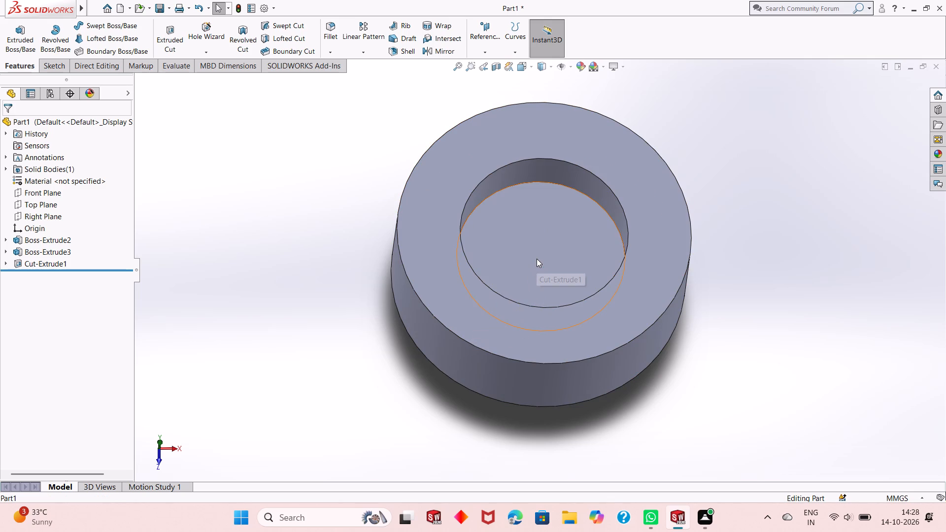
pyautogui.click(581, 227)
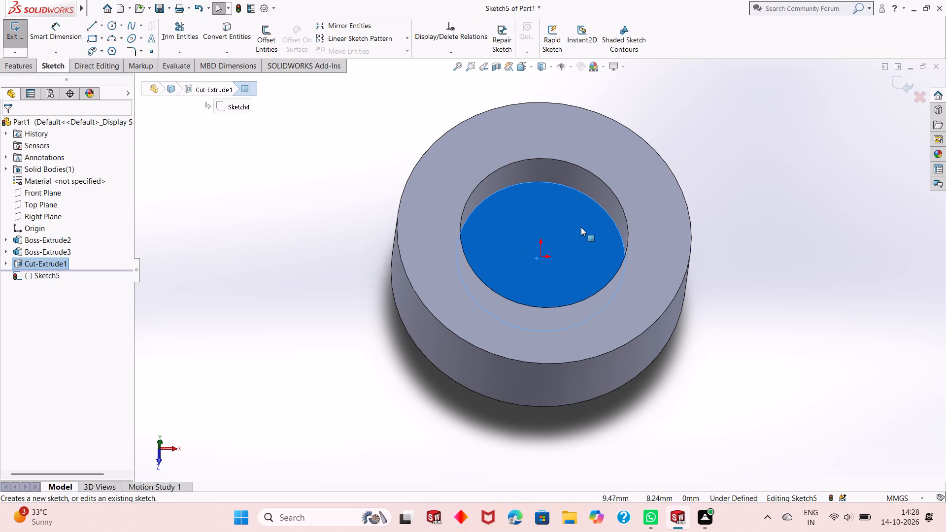
pyautogui.hotkey('ctrl', '8')
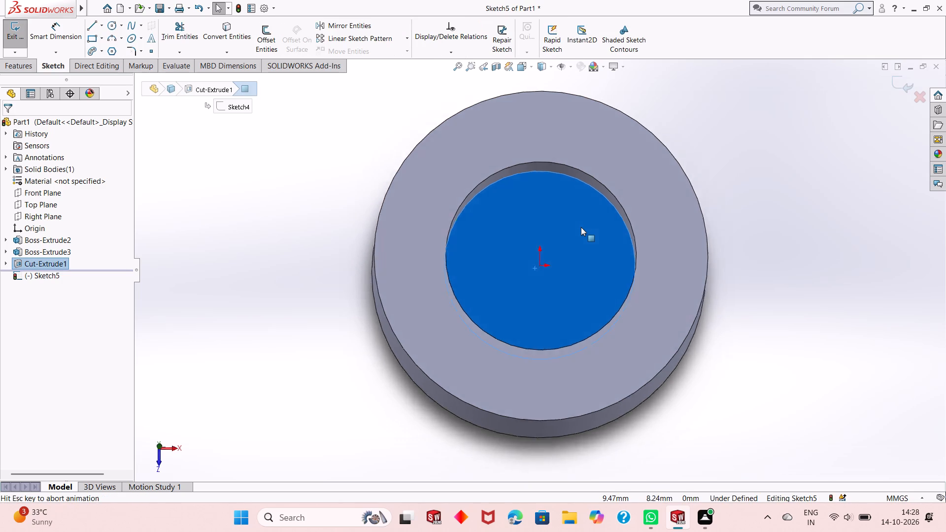
pyautogui.scroll(1, 590, 285)
pyautogui.click(741, 249)
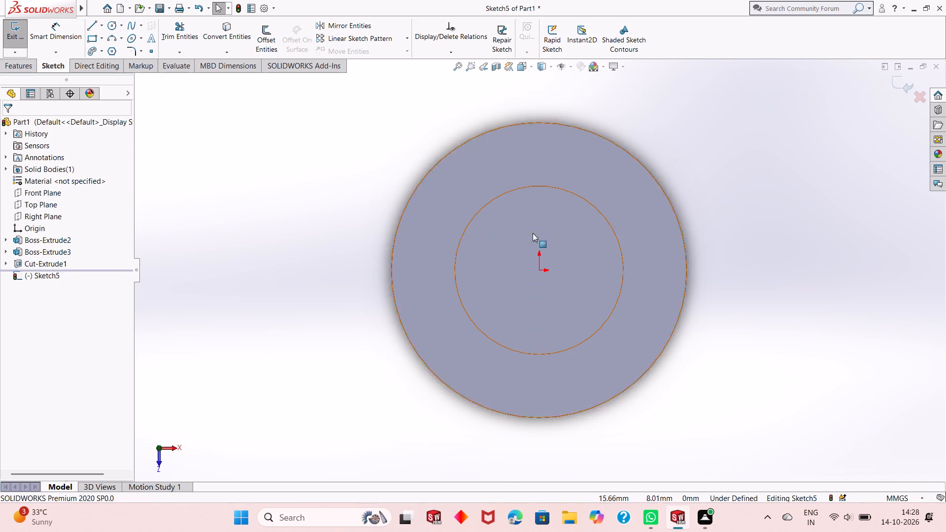
pyautogui.click(111, 27)
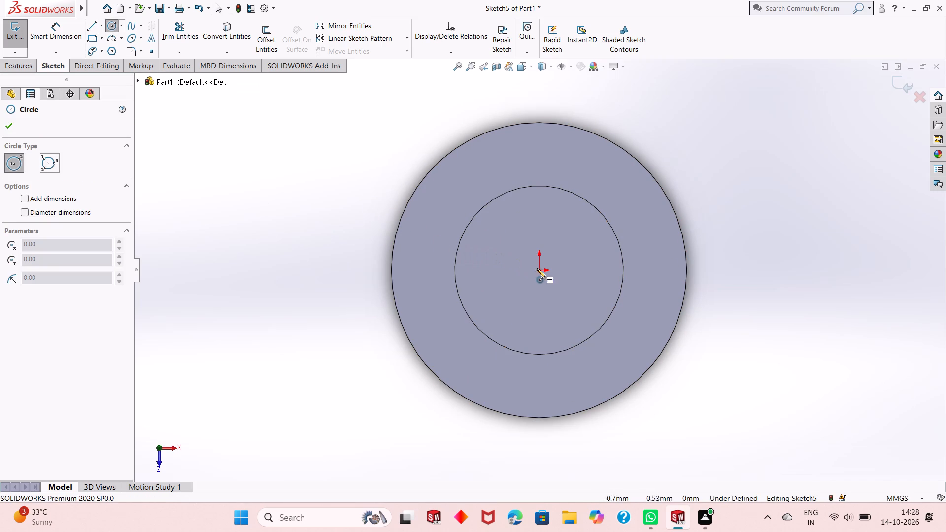
pyautogui.click(539, 270)
pyautogui.click(549, 222)
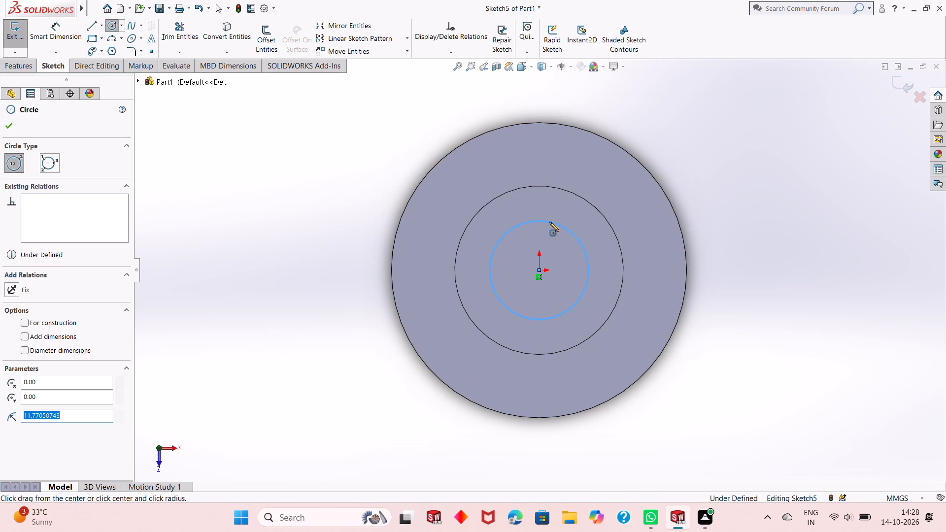
pyautogui.rightClick(255, 218)
pyautogui.click(280, 220)
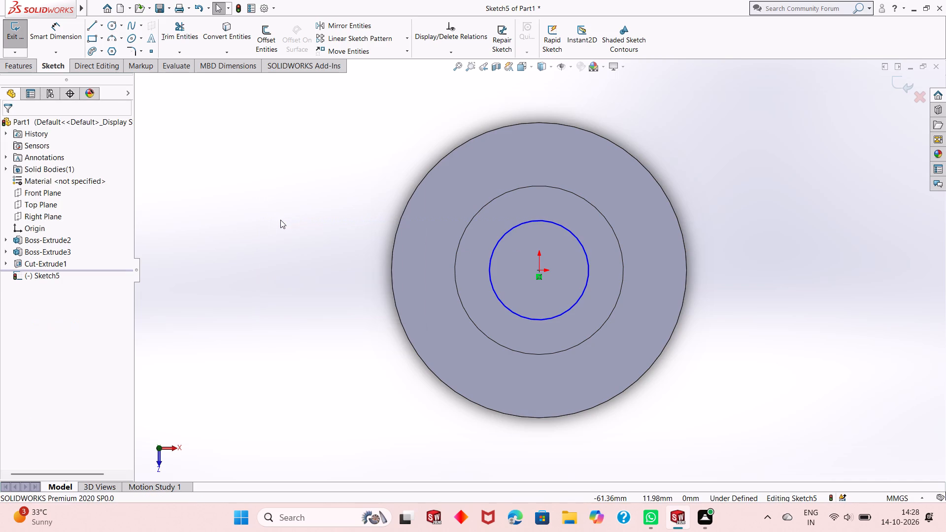
# Dimension the circle on the pocket floor with a diameter of 25 mm.
pyautogui.click(54, 37)
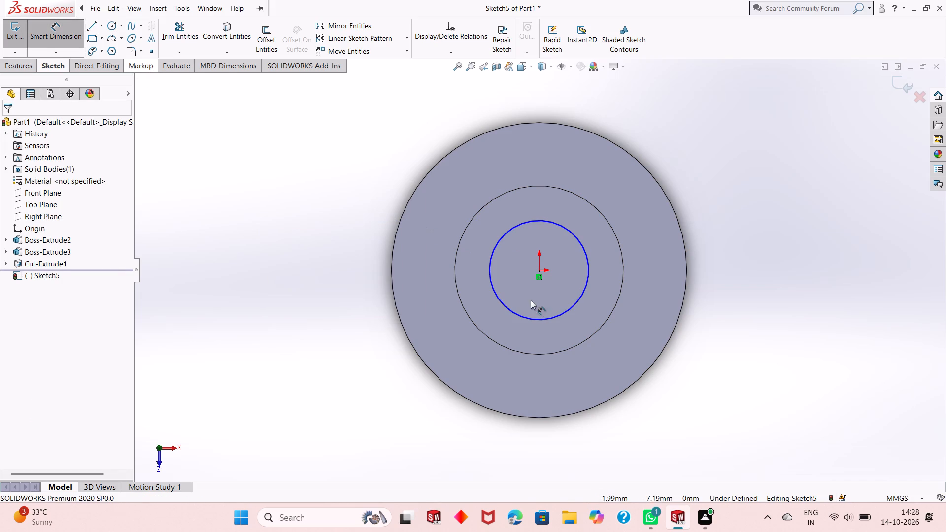
pyautogui.click(537, 319)
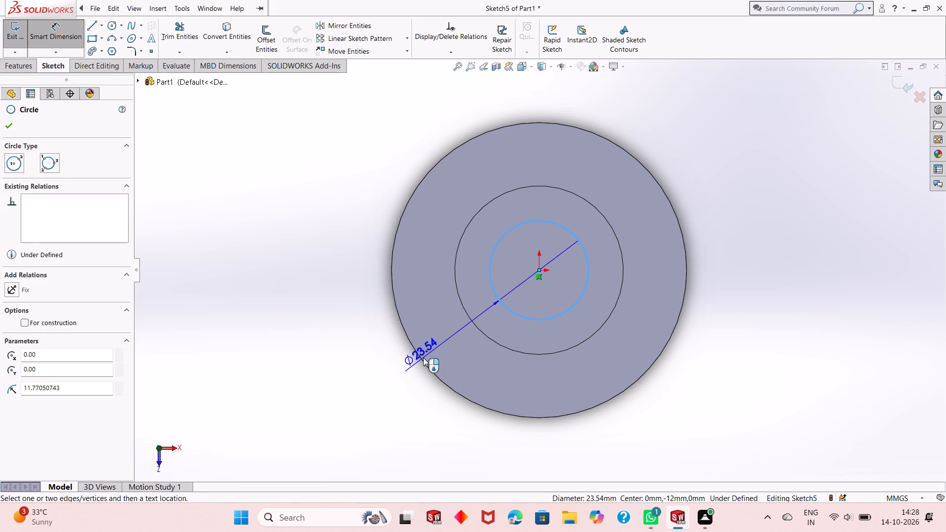
pyautogui.click(372, 380)
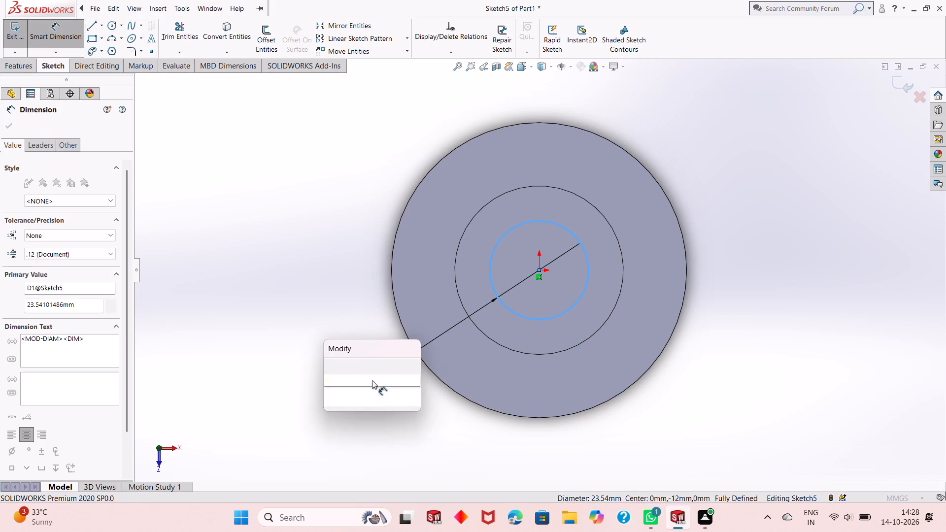
pyautogui.write('25')
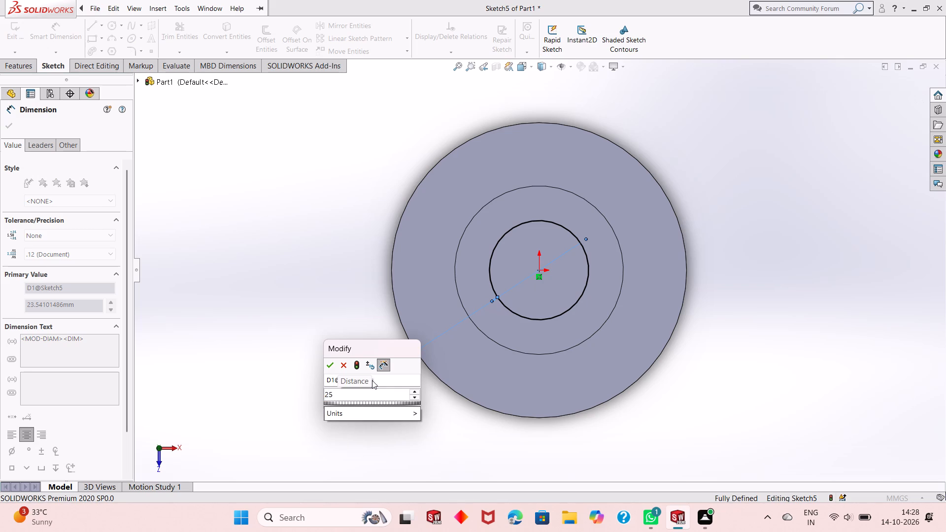
pyautogui.press('Return')
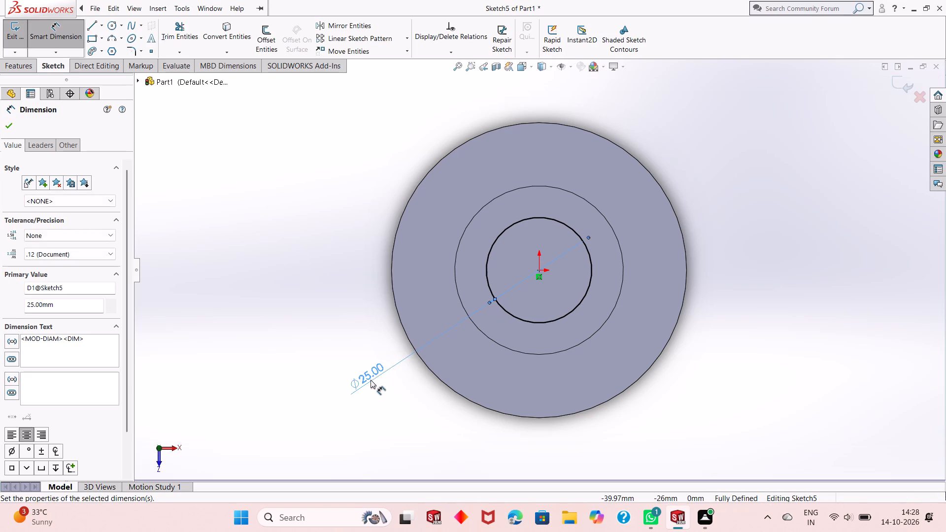
pyautogui.rightClick(286, 260)
pyautogui.click(307, 289)
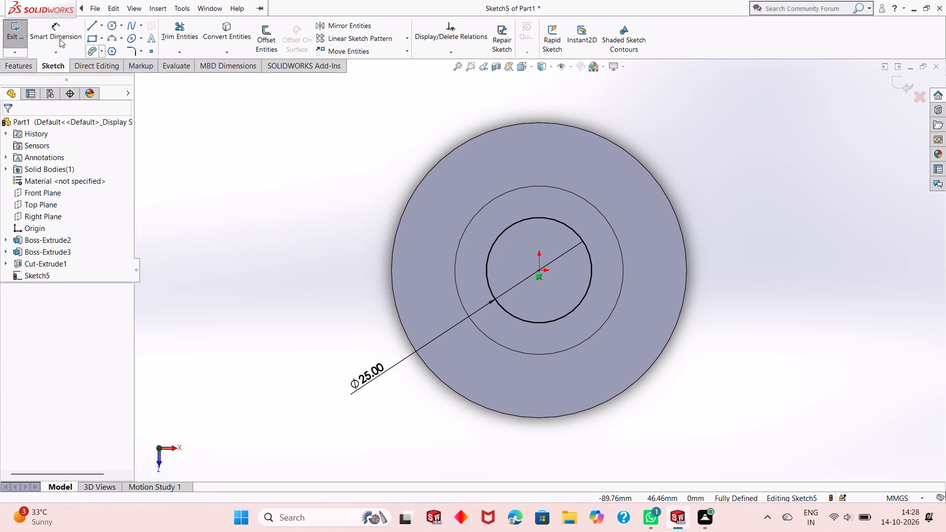
# Cut the 25 mm circle on the pocket floor through the whole part with a Through All extruded cut.
pyautogui.click(30, 71)
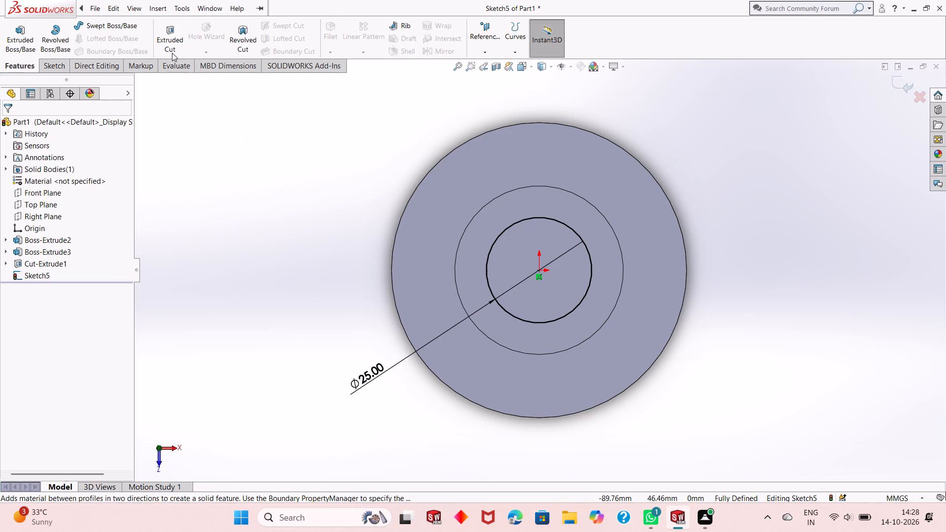
pyautogui.click(172, 53)
pyautogui.moveTo(413, 394); pyautogui.dragTo(416, 289, button='middle')
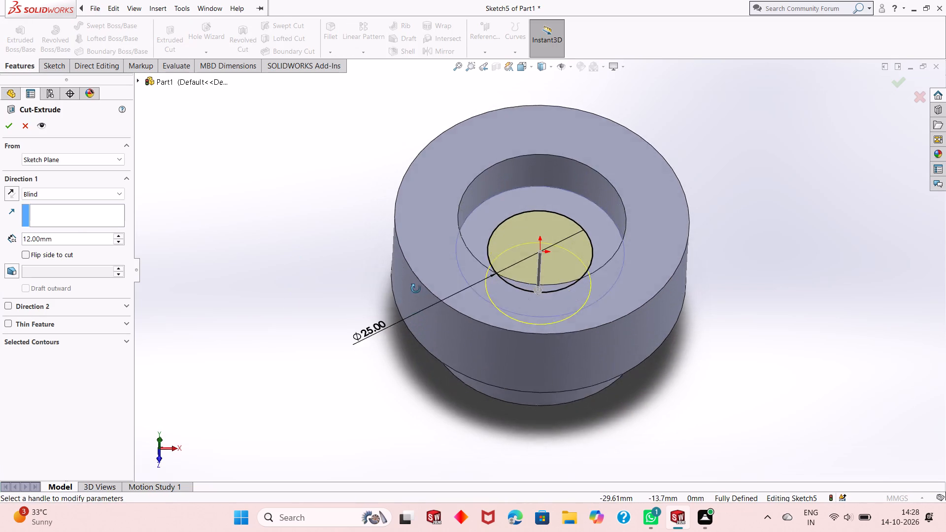
pyautogui.moveTo(416, 289); pyautogui.dragTo(416, 254, button='middle')
pyautogui.click(76, 191)
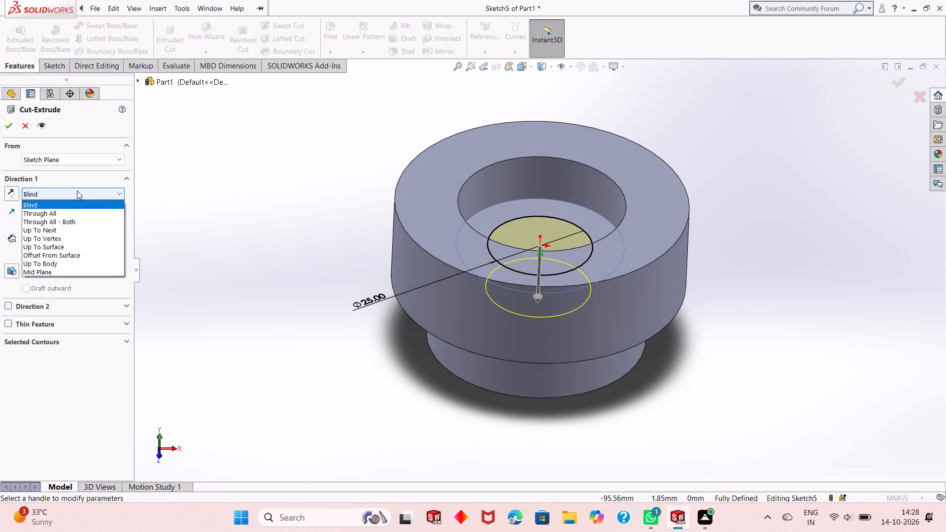
pyautogui.click(82, 210)
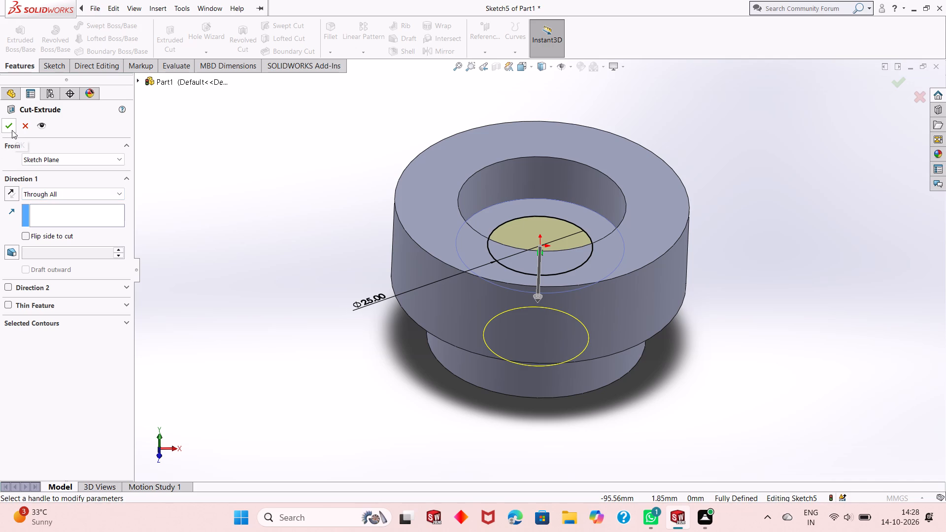
pyautogui.click(12, 130)
# Examine the 25 mm hole and the pocket from below and above the part.
pyautogui.moveTo(512, 419); pyautogui.dragTo(516, 306, button='middle')
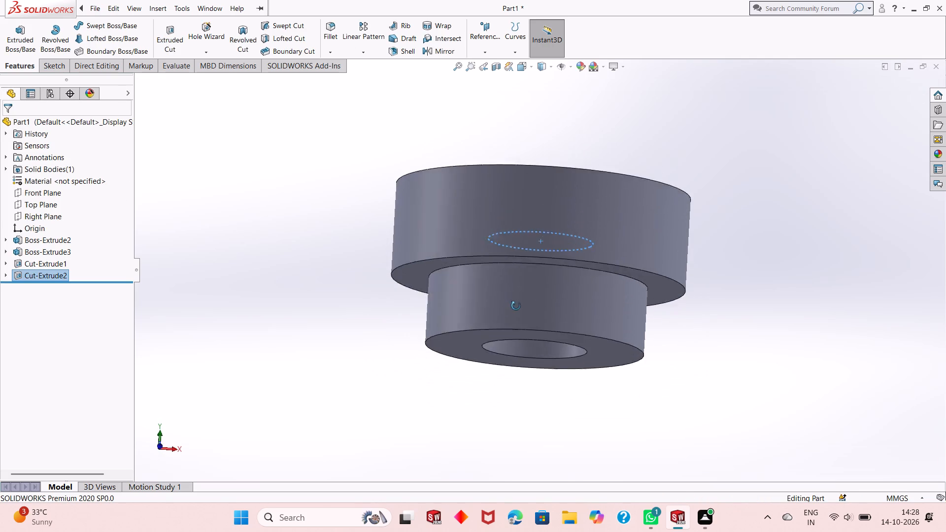
pyautogui.moveTo(516, 306); pyautogui.dragTo(519, 309, button='middle')
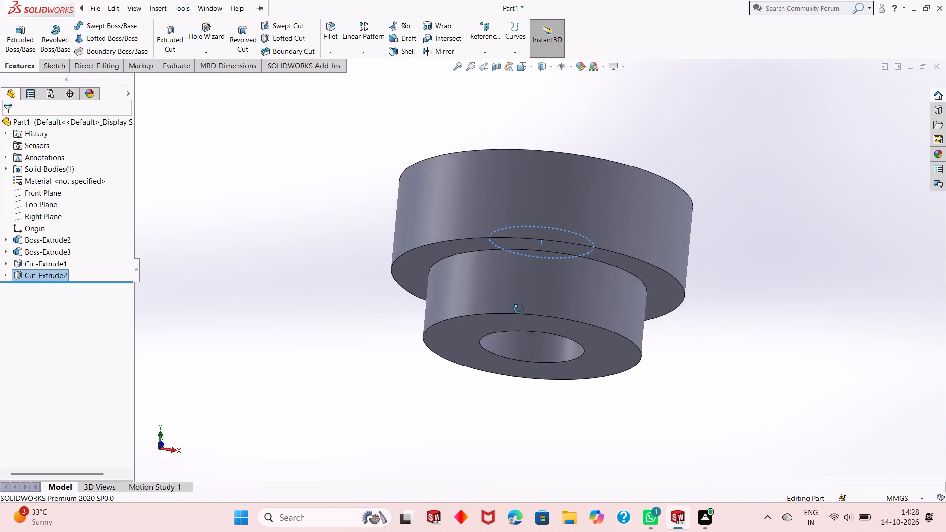
pyautogui.moveTo(519, 309); pyautogui.dragTo(462, 472, button='middle')
pyautogui.moveTo(476, 295); pyautogui.dragTo(505, 354, button='middle')
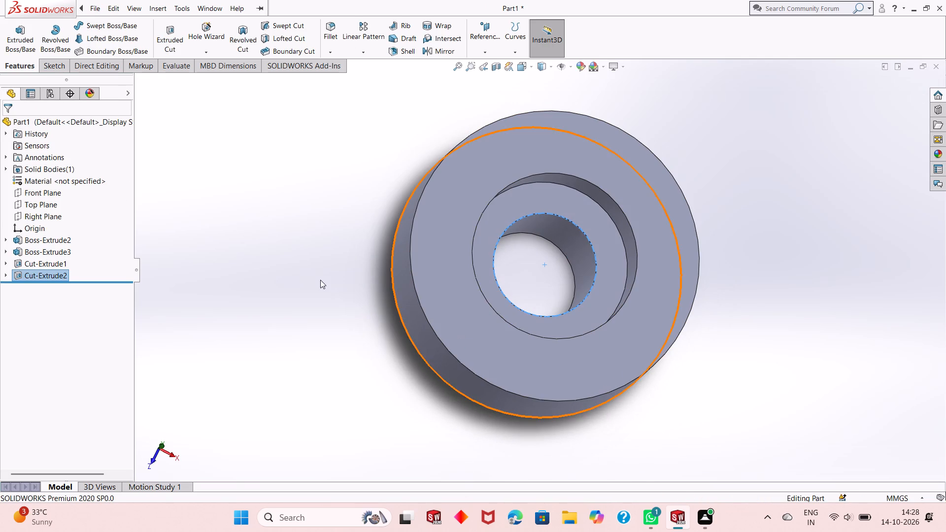
pyautogui.click(320, 280)
pyautogui.moveTo(578, 299); pyautogui.dragTo(573, 282, button='middle')
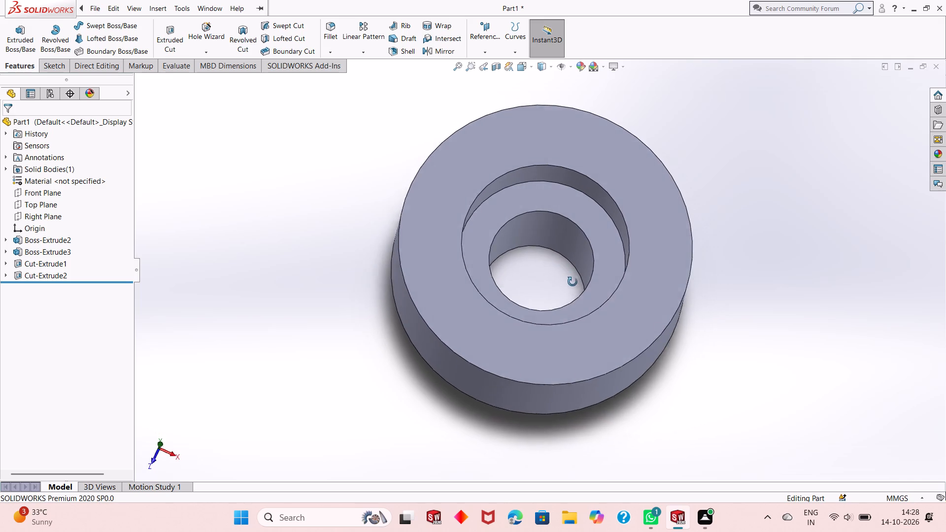
pyautogui.moveTo(573, 282); pyautogui.dragTo(571, 285, button='middle')
pyautogui.scroll(-2, 561, 238)
pyautogui.moveTo(550, 319); pyautogui.dragTo(542, 292, button='middle')
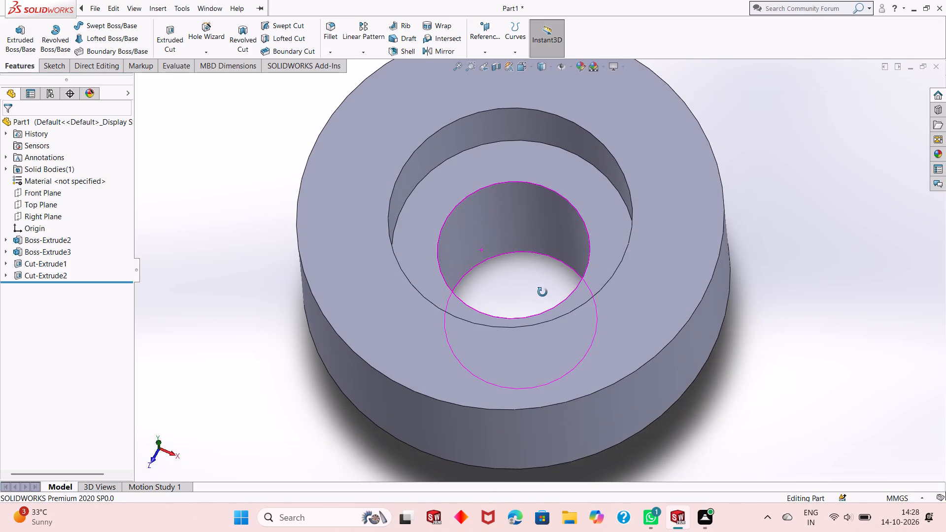
pyautogui.moveTo(542, 292); pyautogui.dragTo(542, 286, button='middle')
pyautogui.scroll(2, 542, 312)
pyautogui.scroll(-1, 541, 166)
pyautogui.moveTo(532, 314); pyautogui.dragTo(532, 301, button='middle')
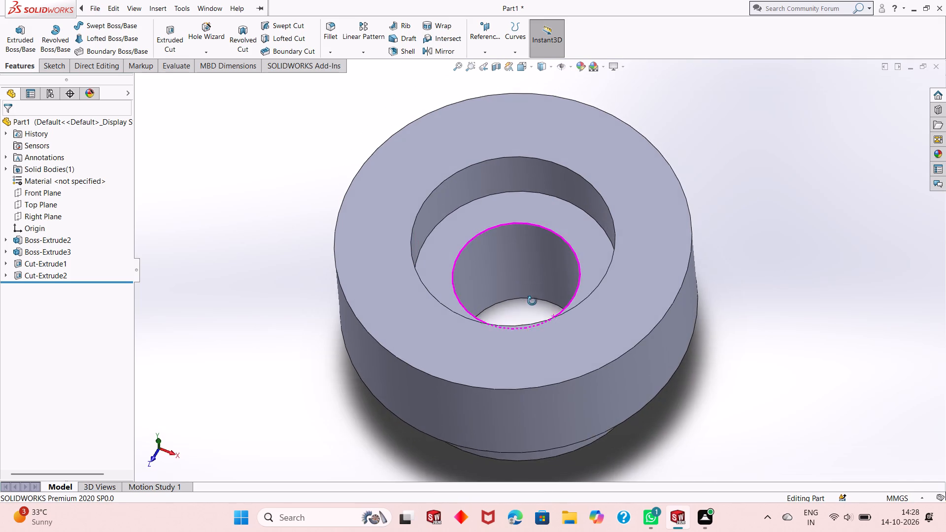
pyautogui.moveTo(532, 301); pyautogui.dragTo(539, 308, button='middle')
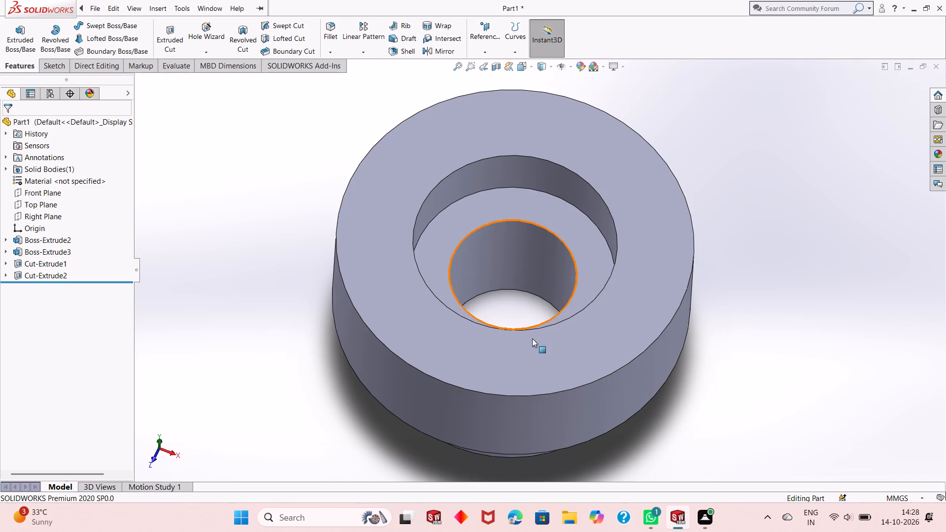
pyautogui.scroll(1, 529, 354)
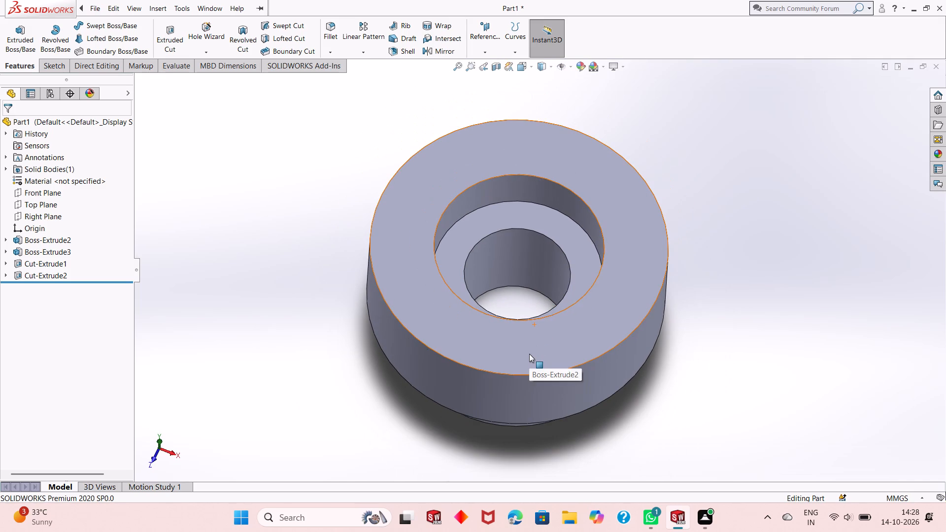
pyautogui.scroll(1, 528, 355)
# Start a sketch on the disc's top face and draw a circle about 92 mm in diameter centred on the origin.
pyautogui.click(624, 293)
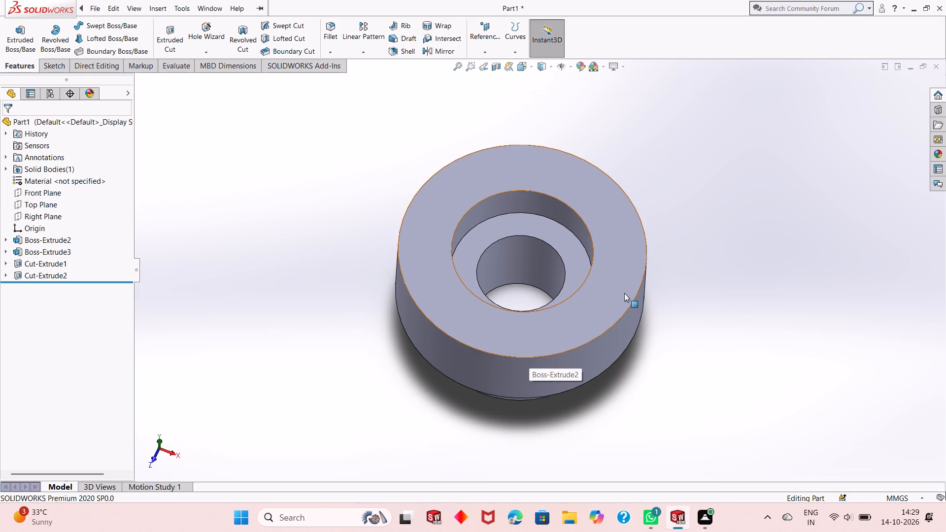
pyautogui.click(671, 270)
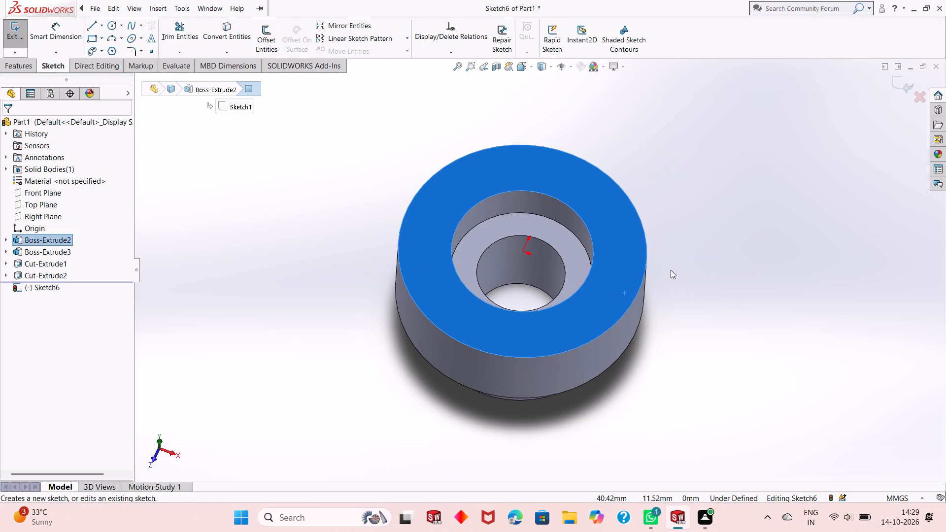
pyautogui.hotkey('ctrl', '8')
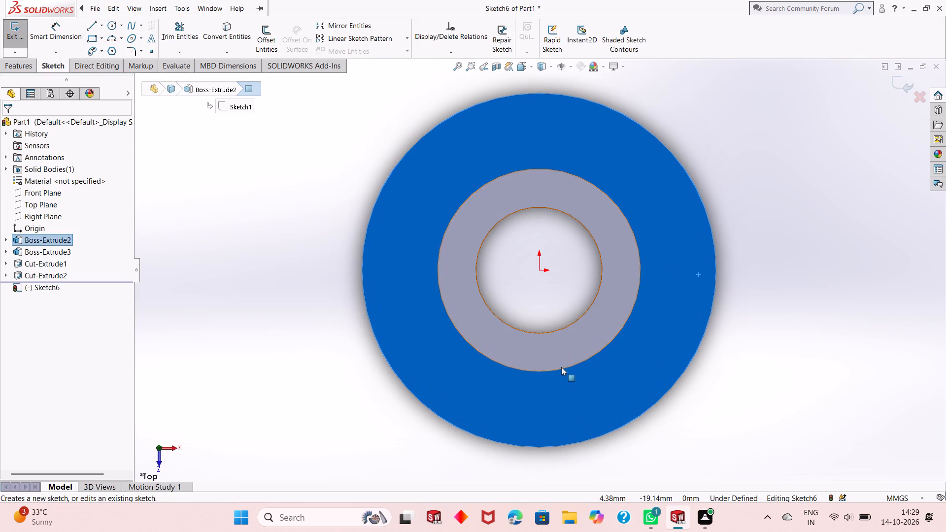
pyautogui.press('Escape')
pyautogui.scroll(2, 561, 366)
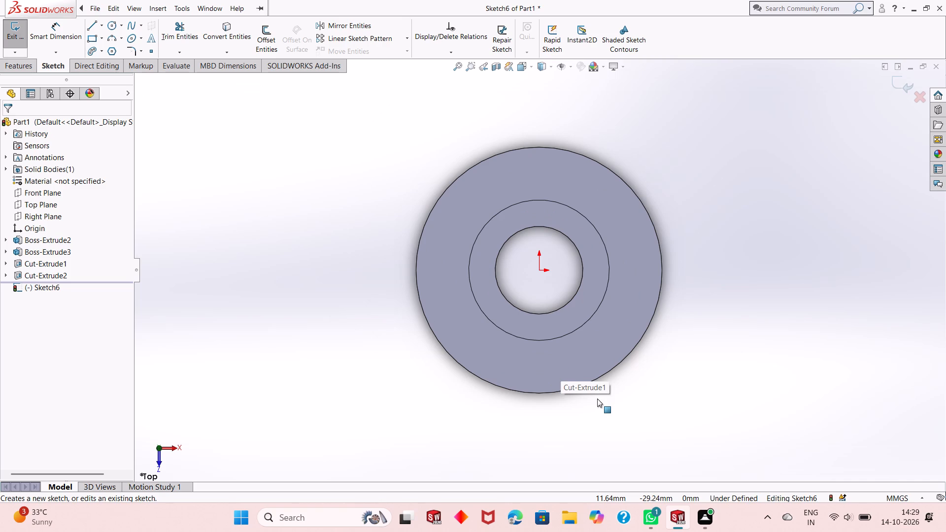
pyautogui.scroll(2, 568, 343)
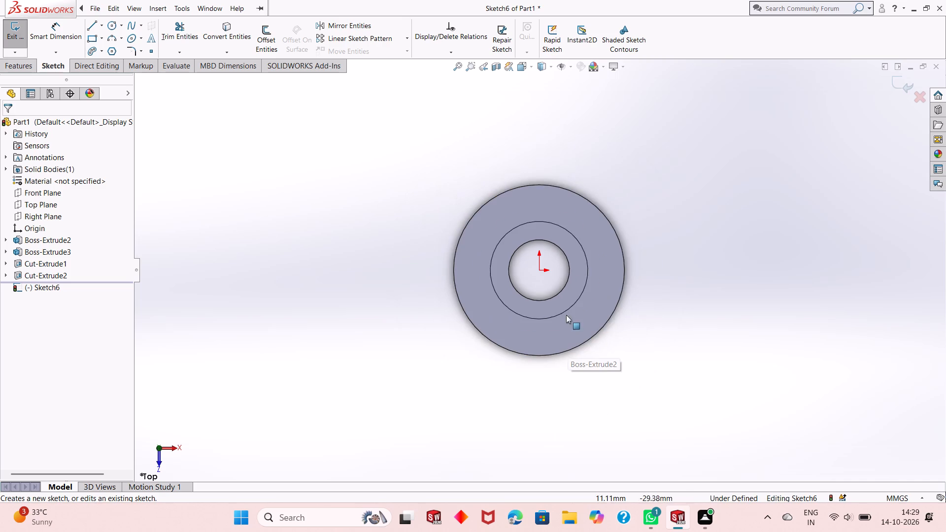
pyautogui.scroll(-2, 556, 185)
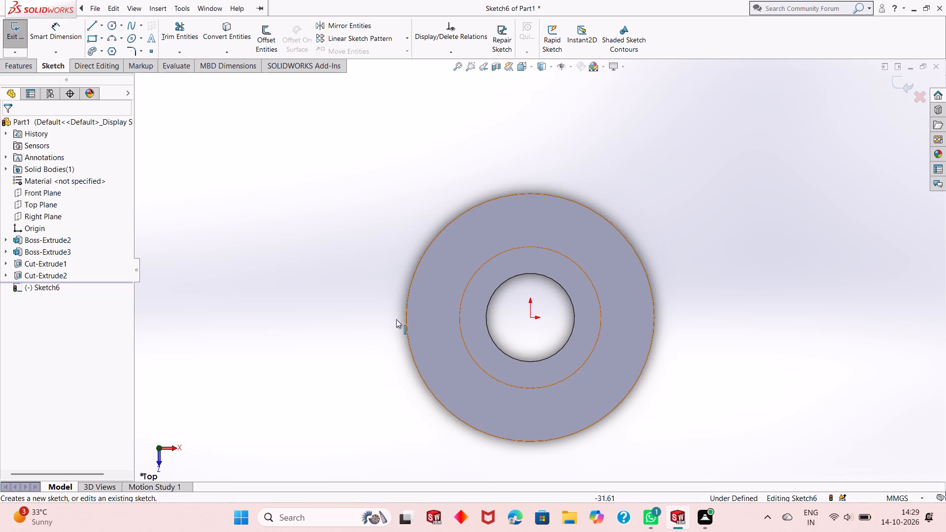
pyautogui.click(112, 26)
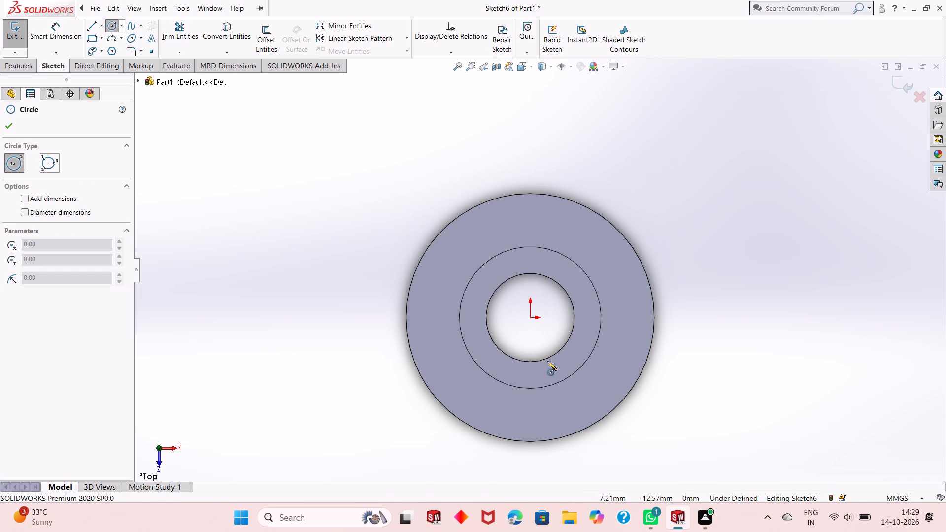
pyautogui.click(532, 319)
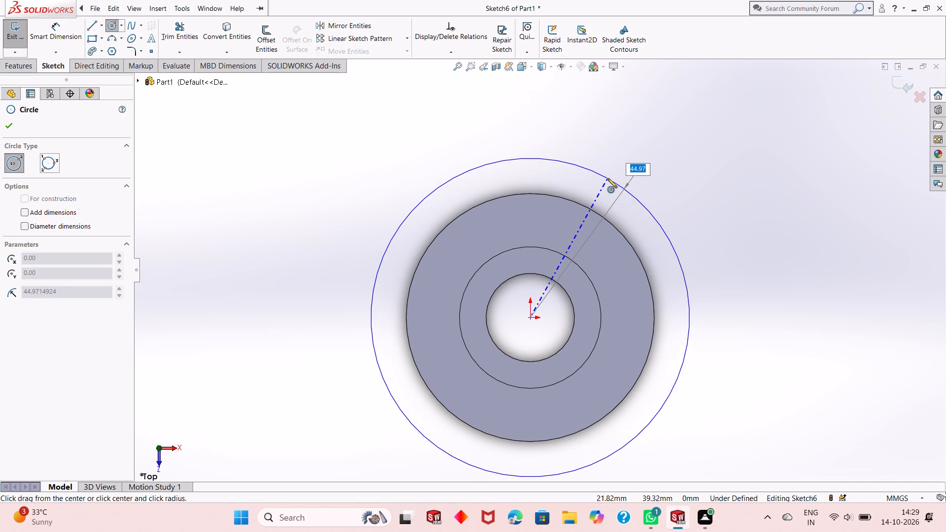
pyautogui.click(608, 175)
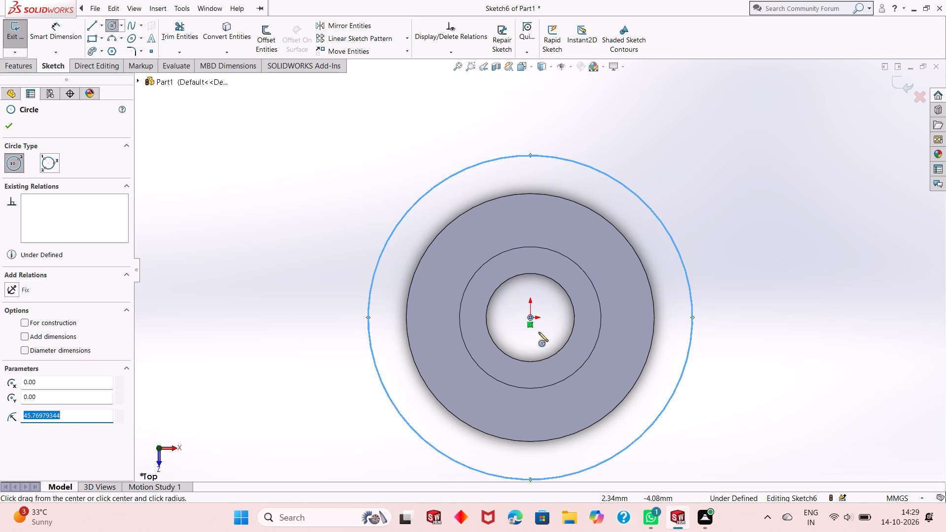
# Draw a second circle about 127 mm in diameter centred on the origin, outside the first one.
pyautogui.click(530, 318)
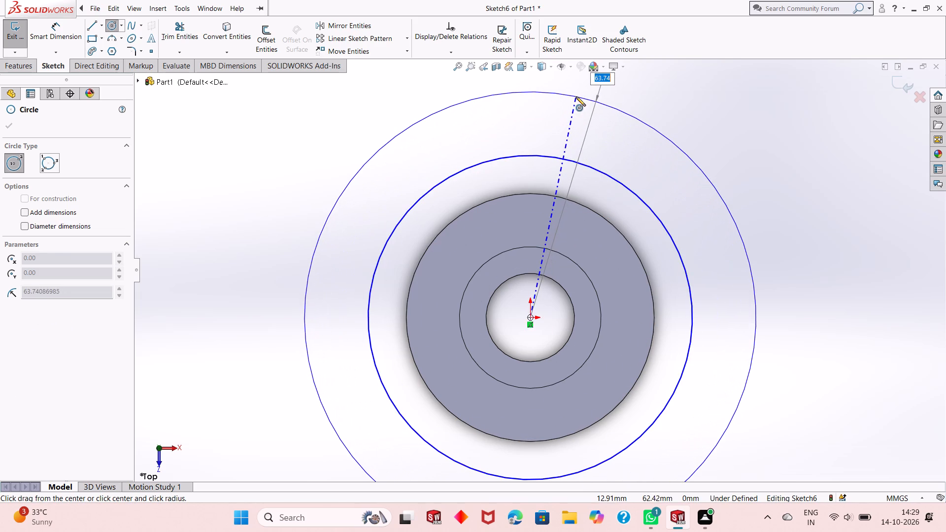
pyautogui.click(576, 97)
pyautogui.scroll(-1, 496, 299)
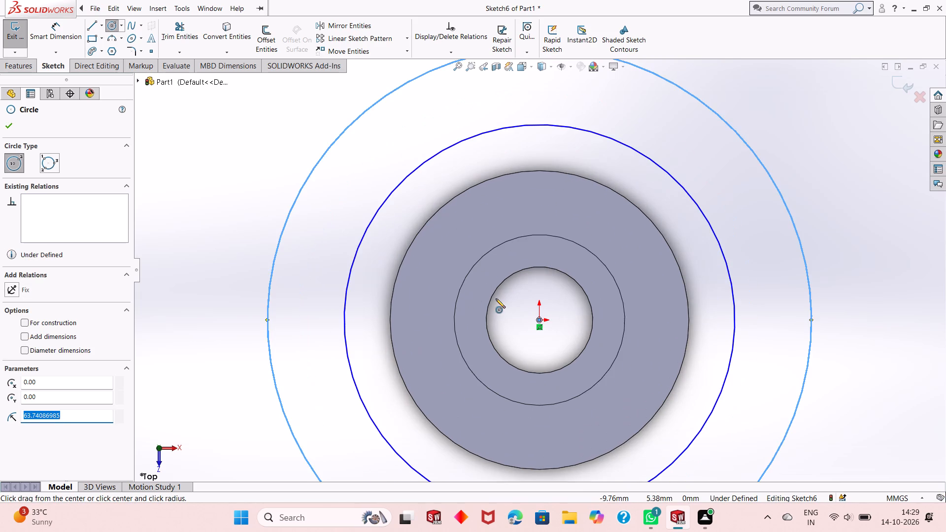
pyautogui.scroll(2, 496, 299)
pyautogui.rightClick(718, 199)
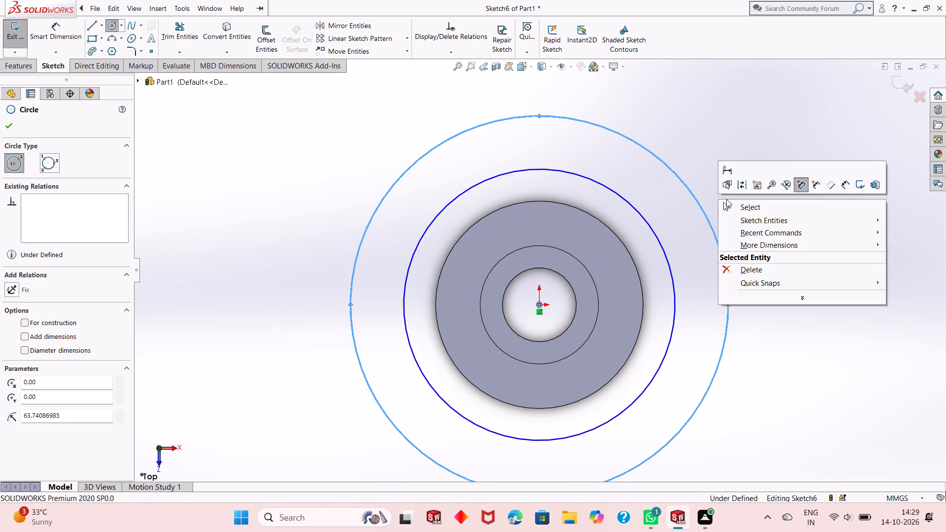
pyautogui.click(732, 205)
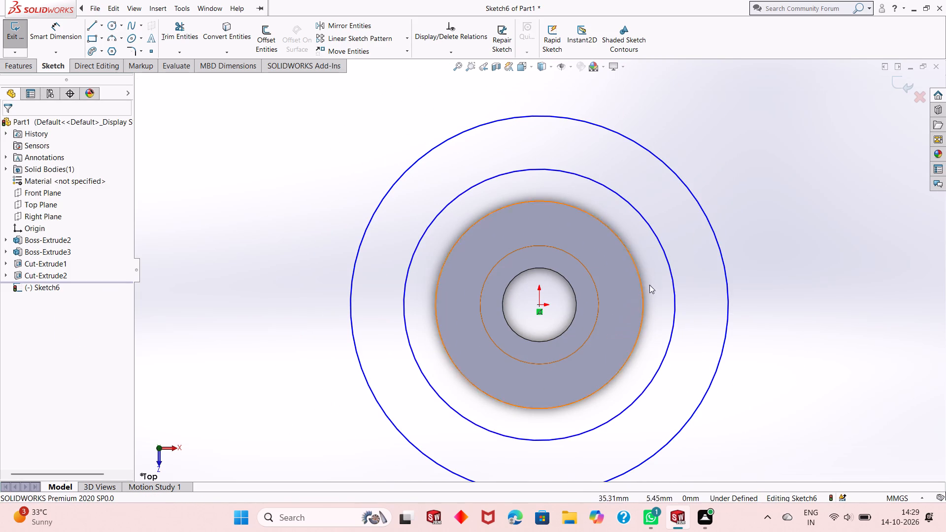
# Convert both new circles around the disc to construction geometry.
pyautogui.click(668, 266)
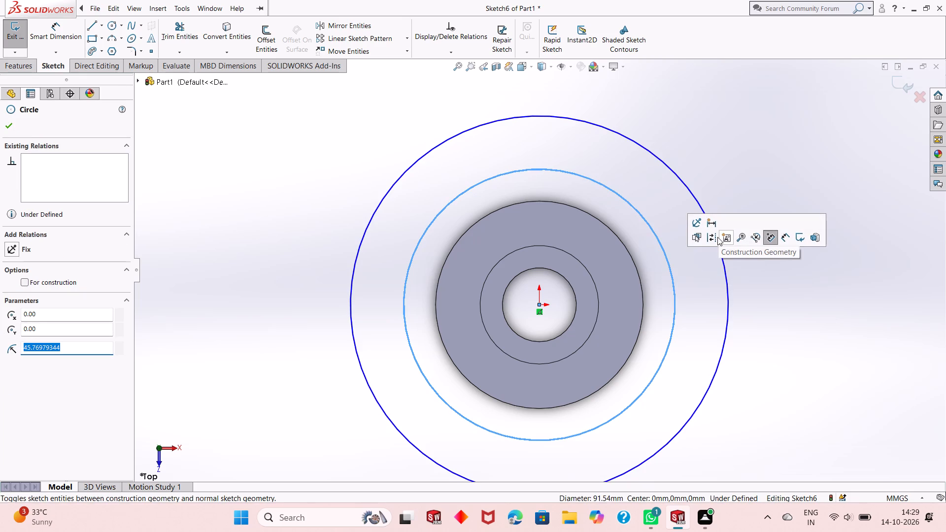
pyautogui.click(711, 240)
pyautogui.click(717, 242)
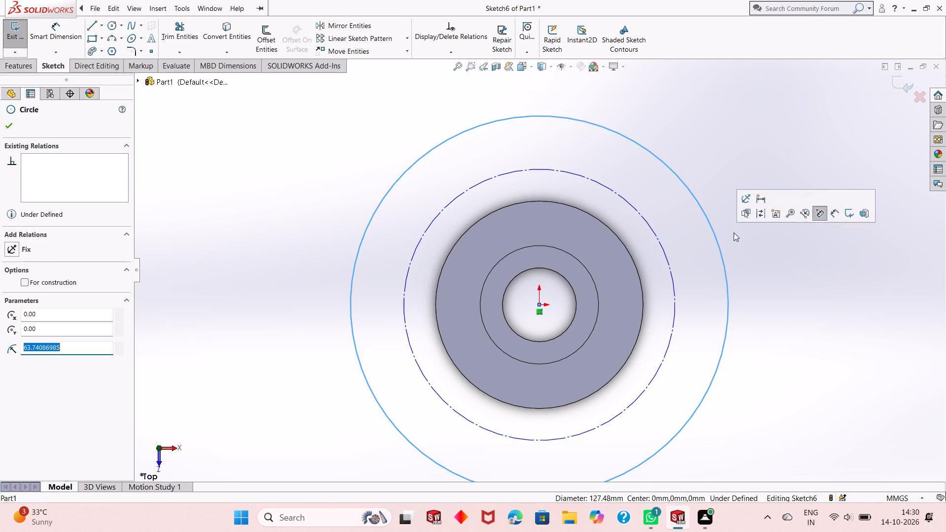
pyautogui.click(761, 216)
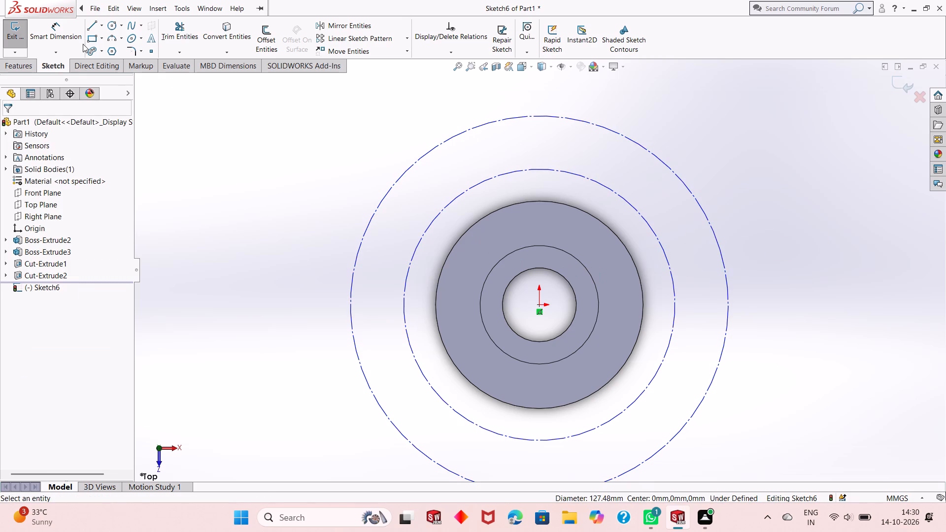
# Dimension the smaller construction circle with a diameter of 170 mm.
pyautogui.click(66, 36)
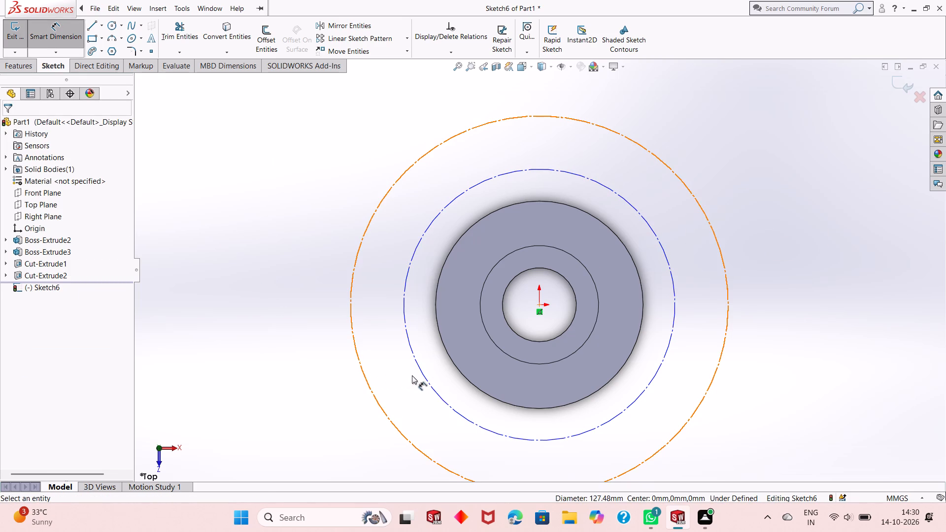
pyautogui.click(431, 384)
pyautogui.click(325, 460)
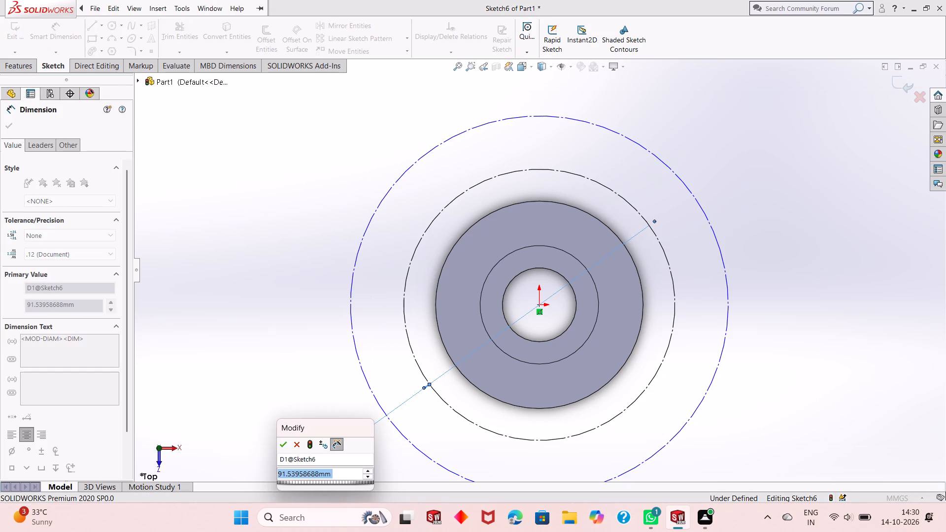
pyautogui.write('17')
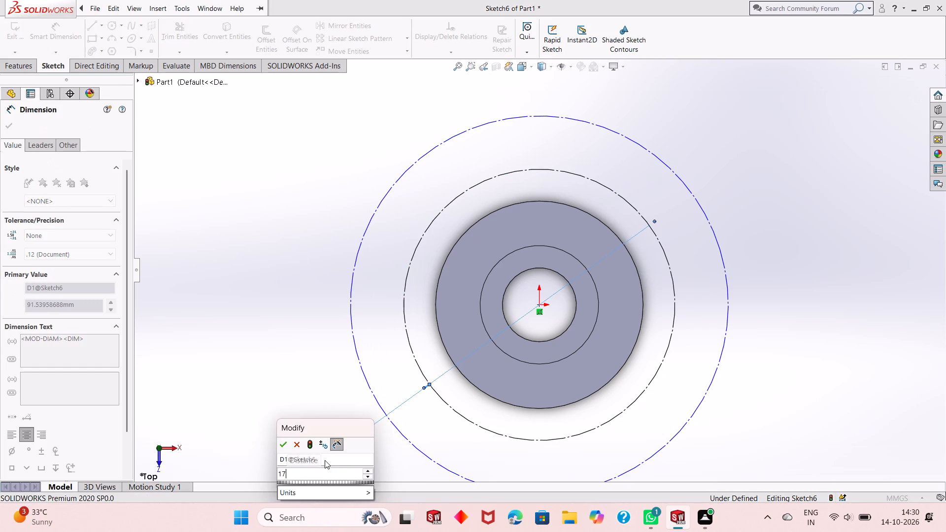
pyautogui.press('0')
pyautogui.press('Return')
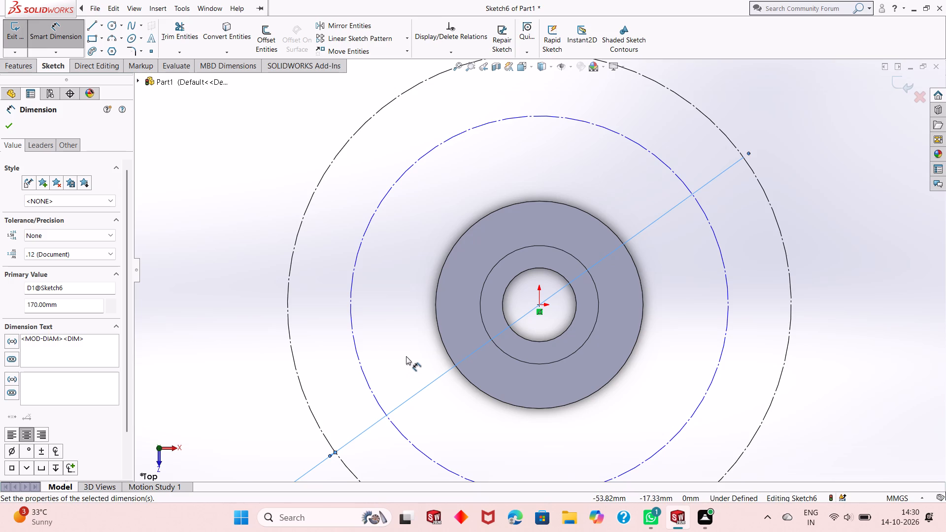
# Dimension the other construction circle around the disc with a diameter of 200 mm.
pyautogui.click(354, 345)
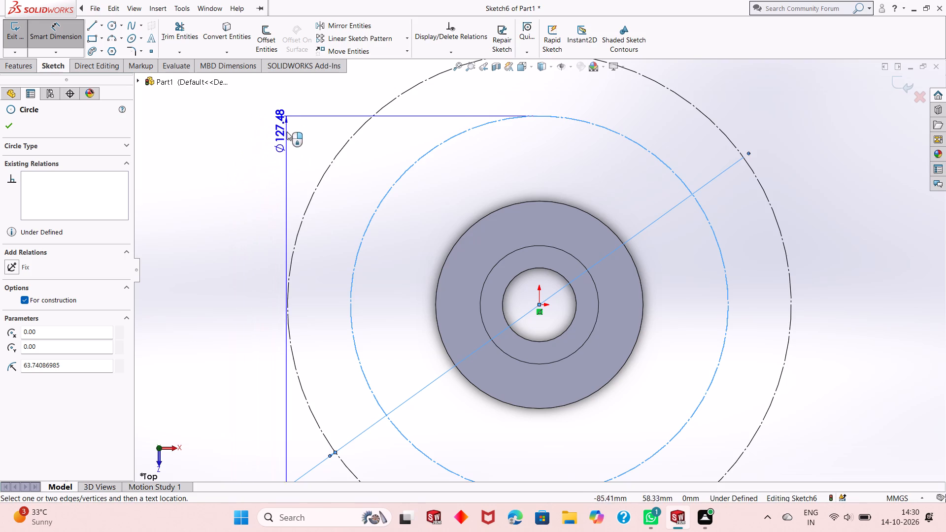
pyautogui.click(302, 93)
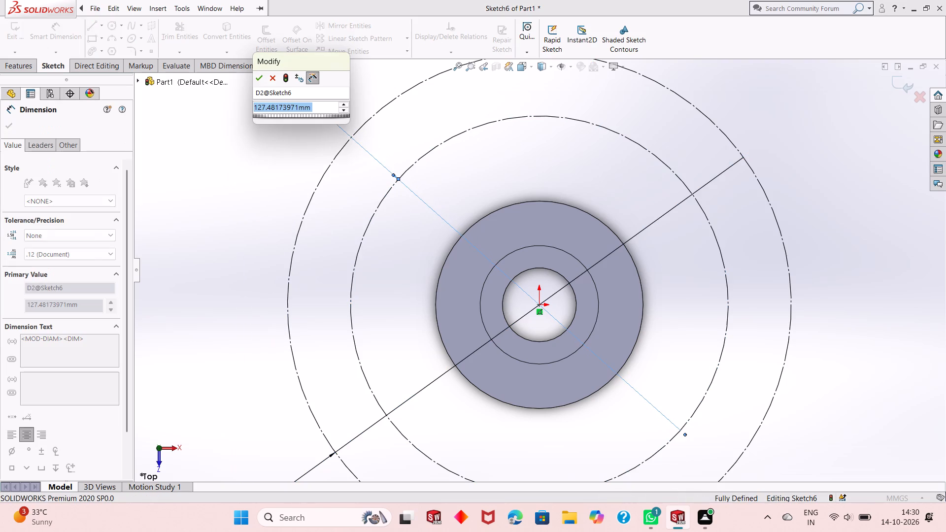
pyautogui.write('27')
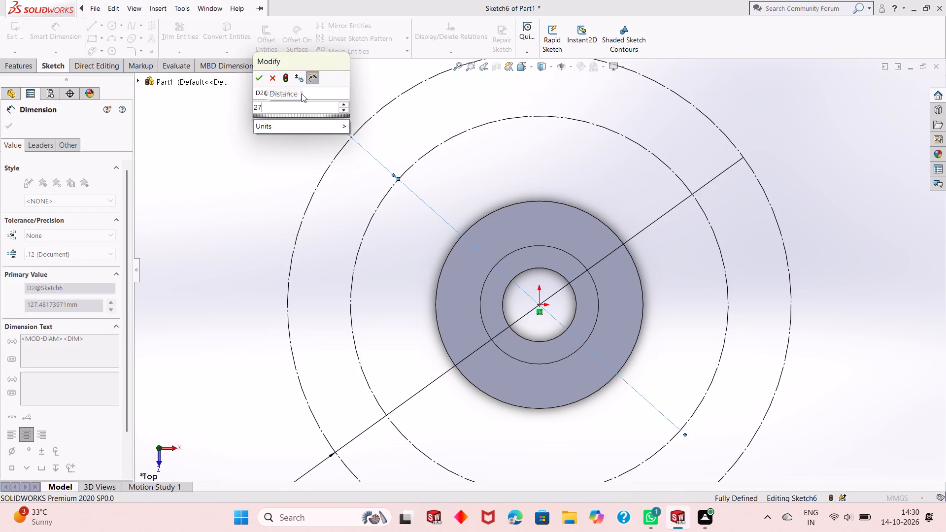
pyautogui.press('BackSpace')
pyautogui.write('00')
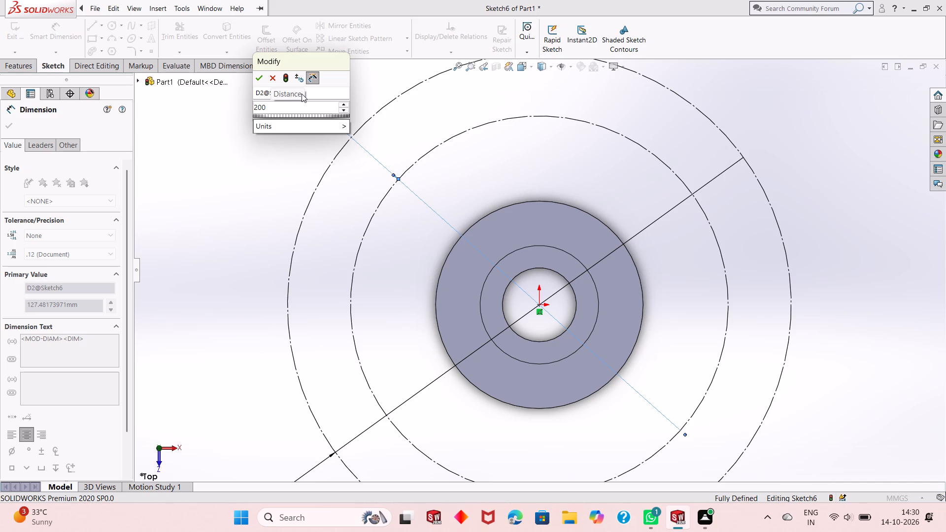
pyautogui.press('Return')
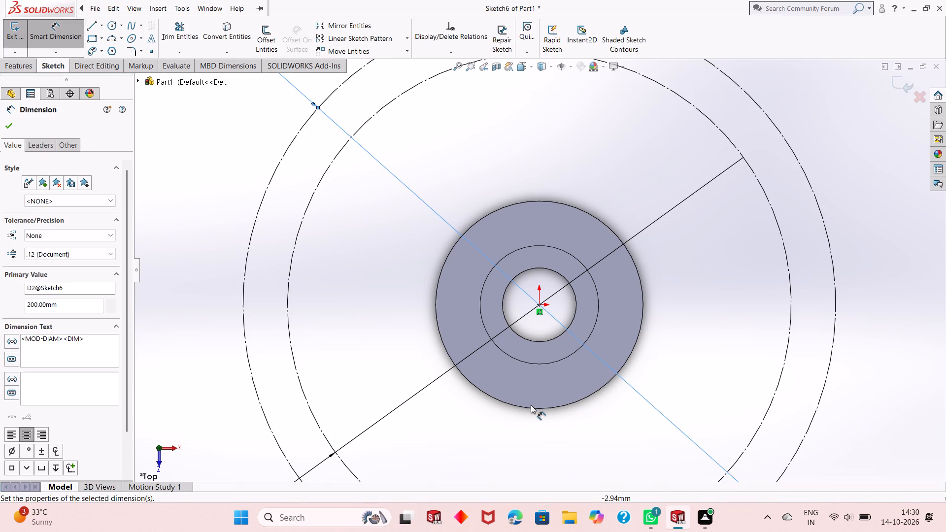
pyautogui.scroll(4, 499, 350)
pyautogui.scroll(-2, 539, 239)
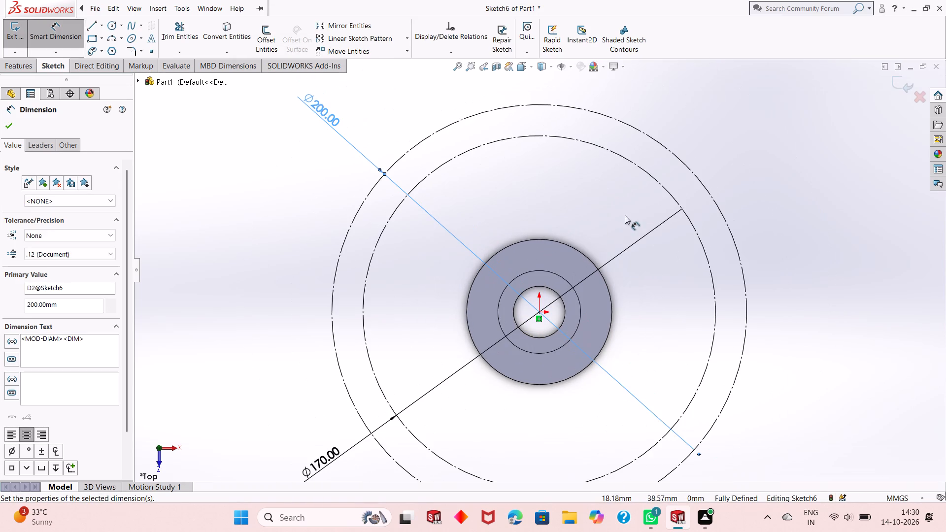
pyautogui.rightClick(722, 162)
pyautogui.click(758, 195)
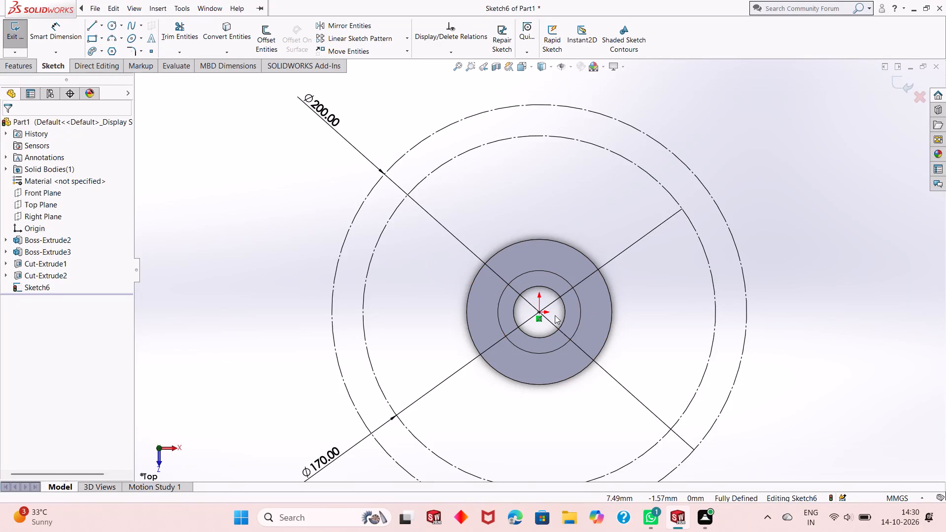
# Change the 200 mm circle from construction geometry back to regular sketch geometry.
pyautogui.scroll(1, 555, 315)
pyautogui.scroll(-1, 610, 237)
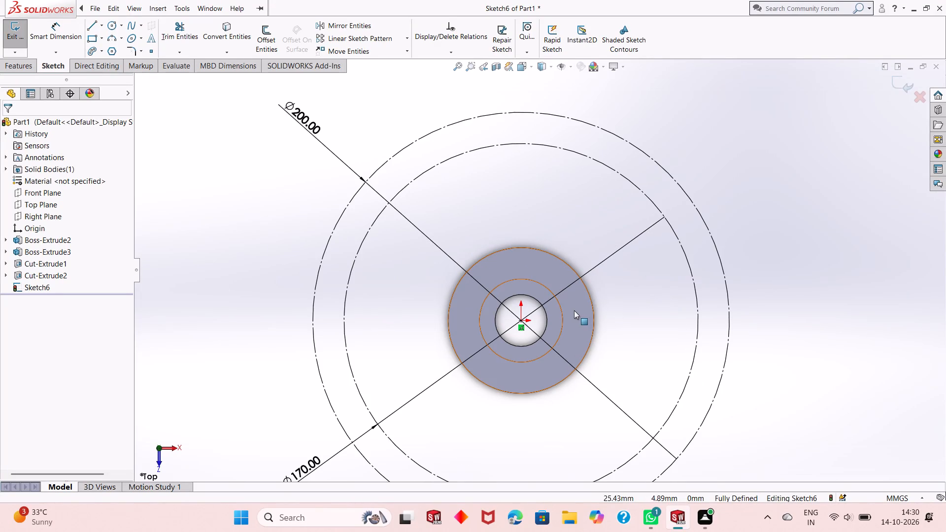
pyautogui.scroll(1, 506, 316)
pyautogui.scroll(-1, 548, 272)
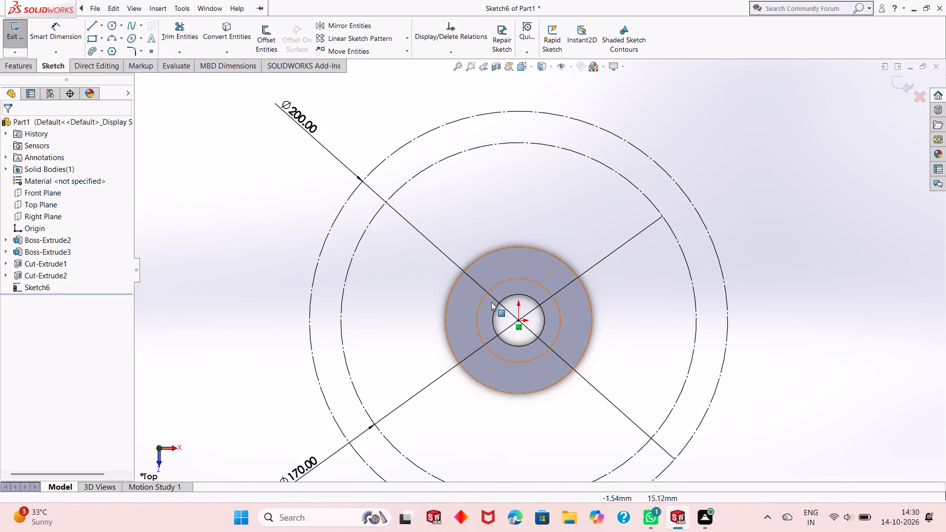
pyautogui.scroll(-1, 530, 351)
pyautogui.scroll(1, 524, 340)
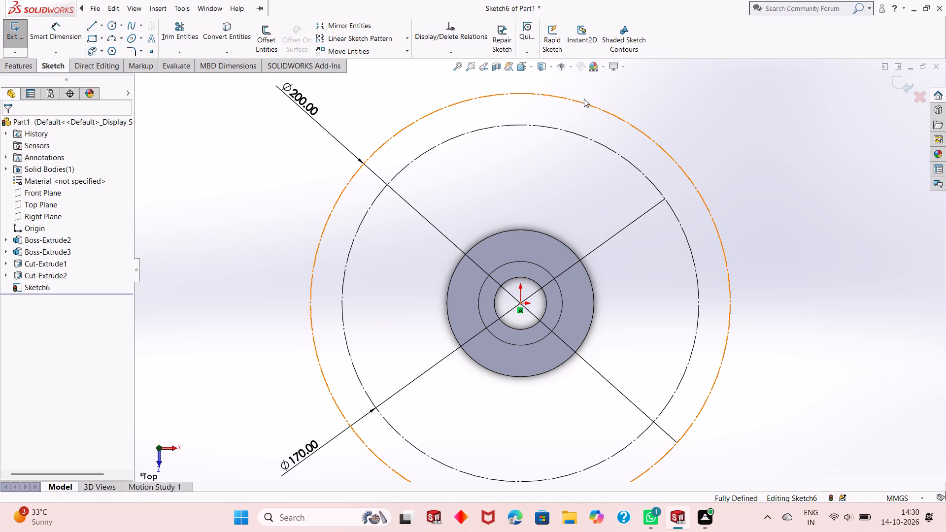
pyautogui.click(600, 109)
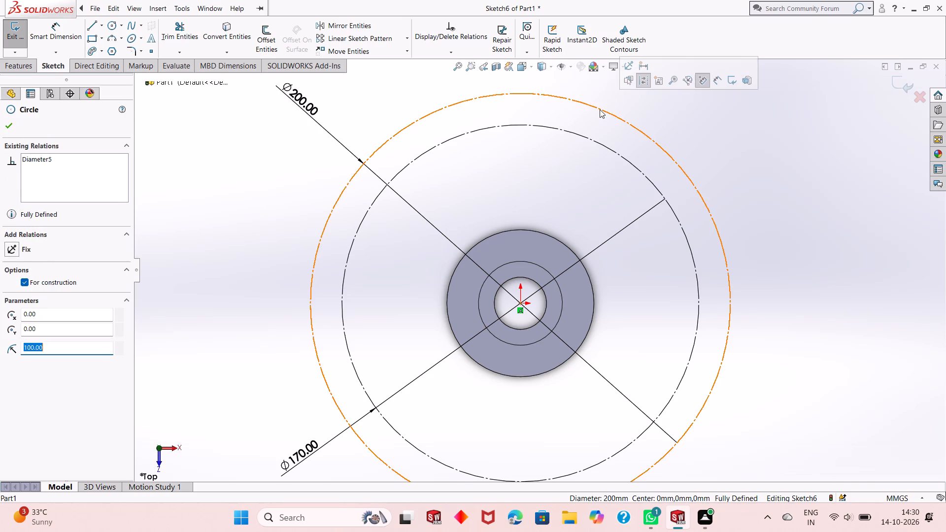
pyautogui.click(642, 82)
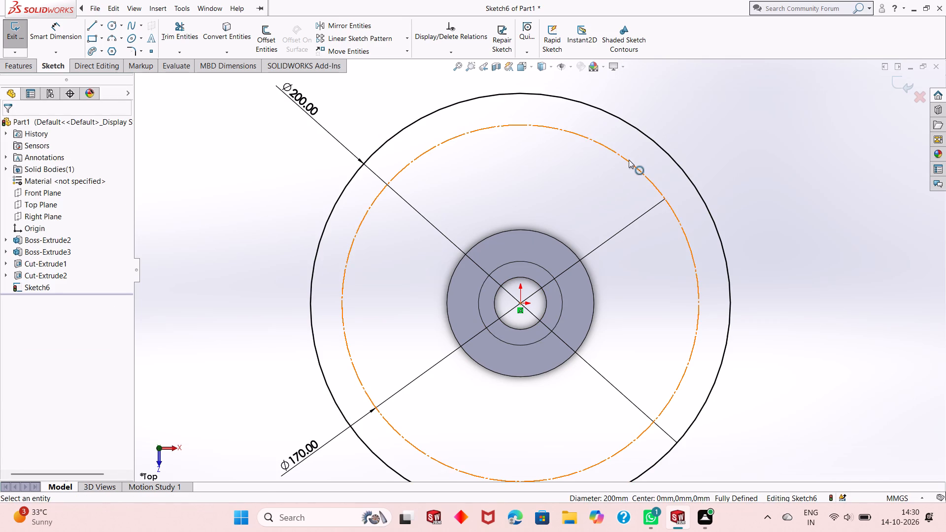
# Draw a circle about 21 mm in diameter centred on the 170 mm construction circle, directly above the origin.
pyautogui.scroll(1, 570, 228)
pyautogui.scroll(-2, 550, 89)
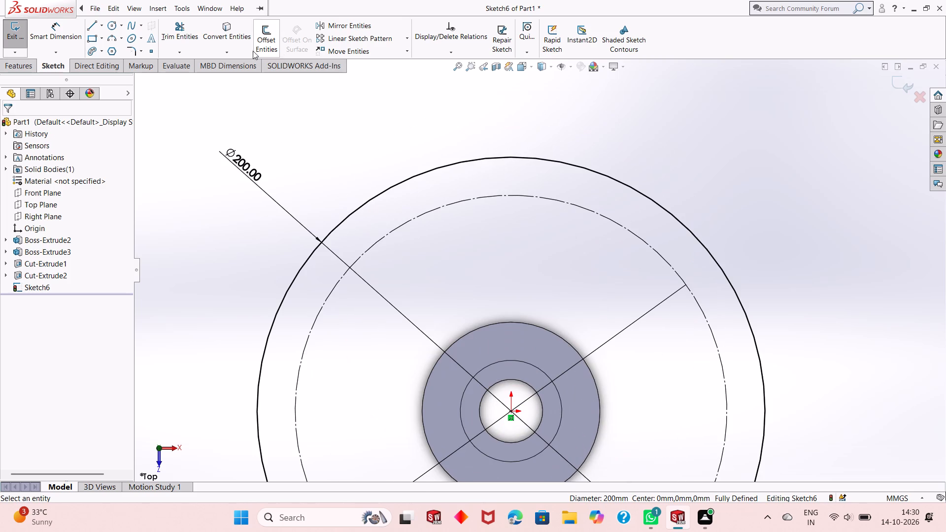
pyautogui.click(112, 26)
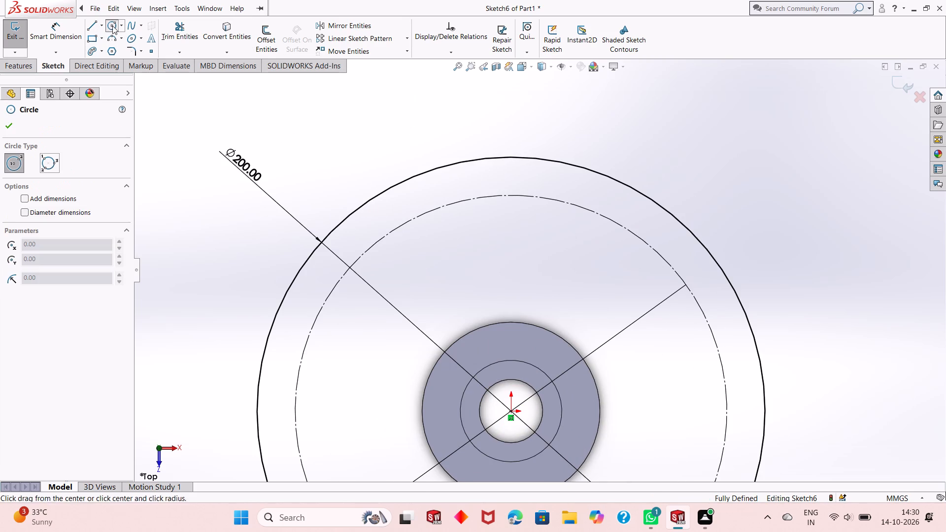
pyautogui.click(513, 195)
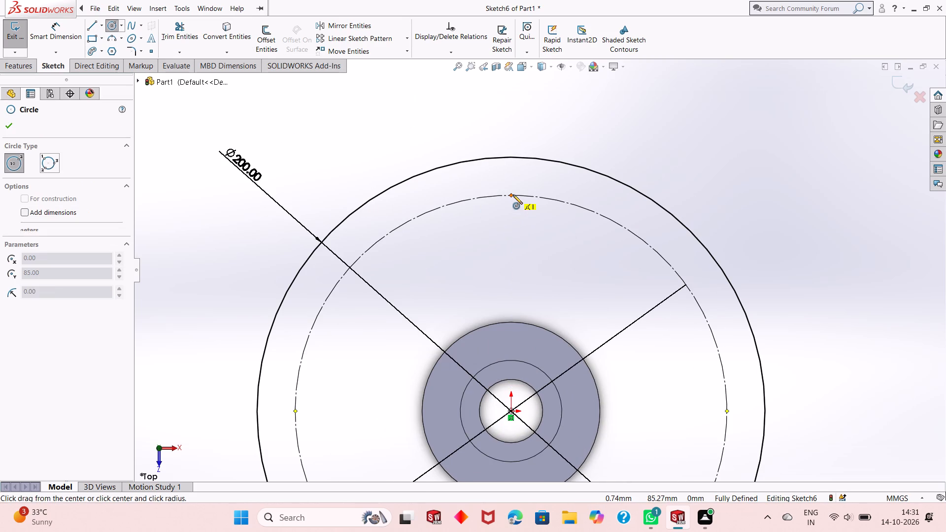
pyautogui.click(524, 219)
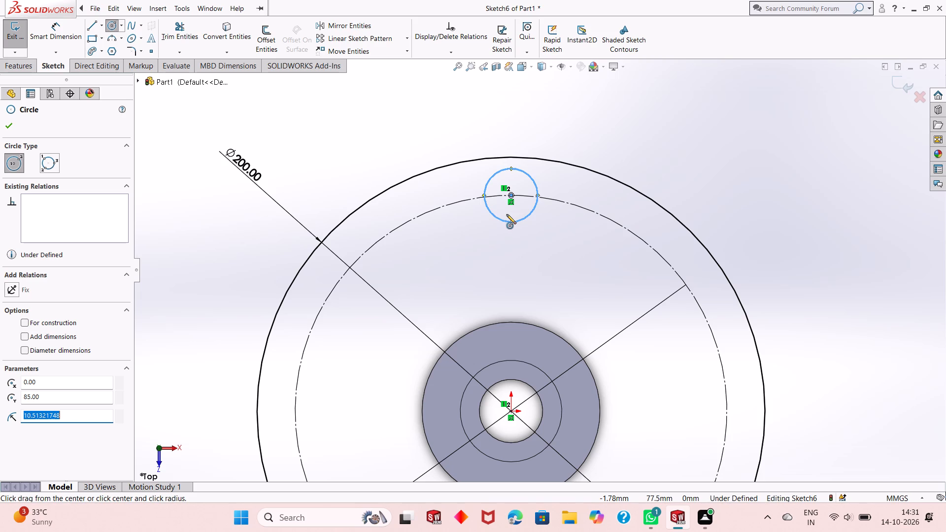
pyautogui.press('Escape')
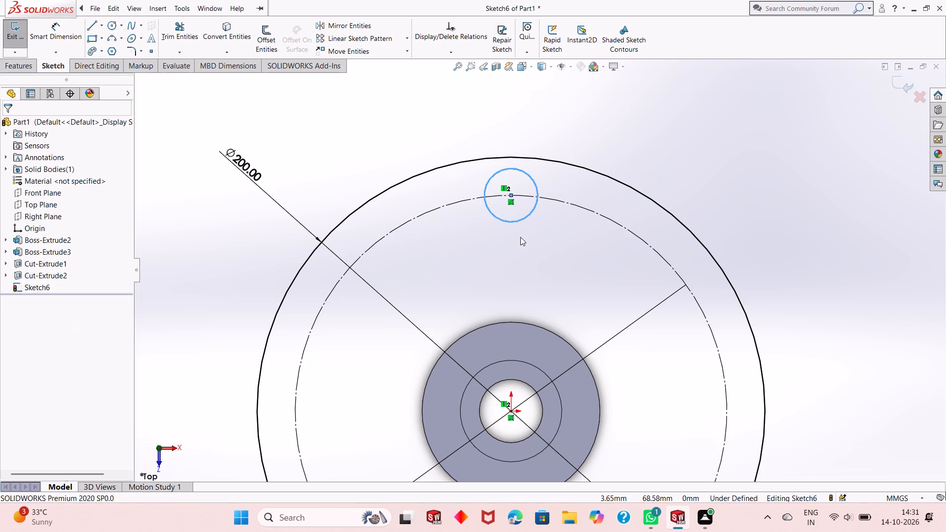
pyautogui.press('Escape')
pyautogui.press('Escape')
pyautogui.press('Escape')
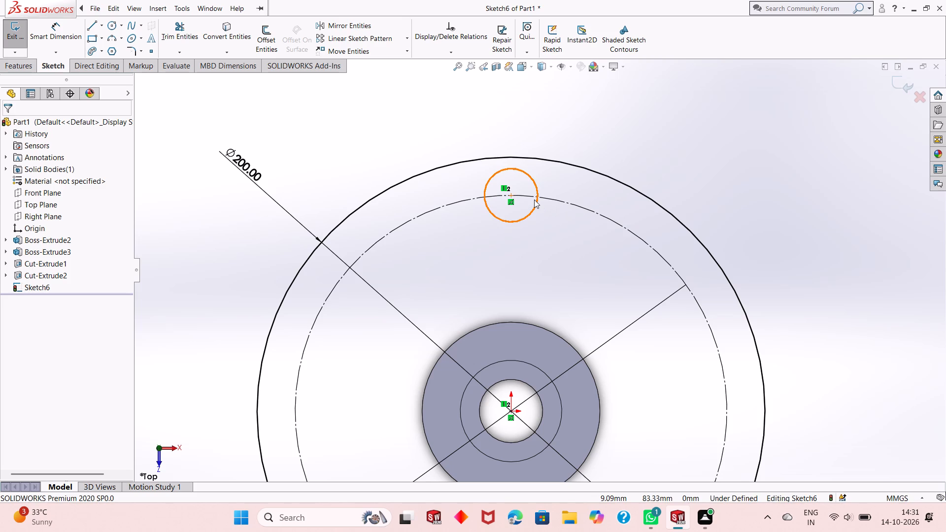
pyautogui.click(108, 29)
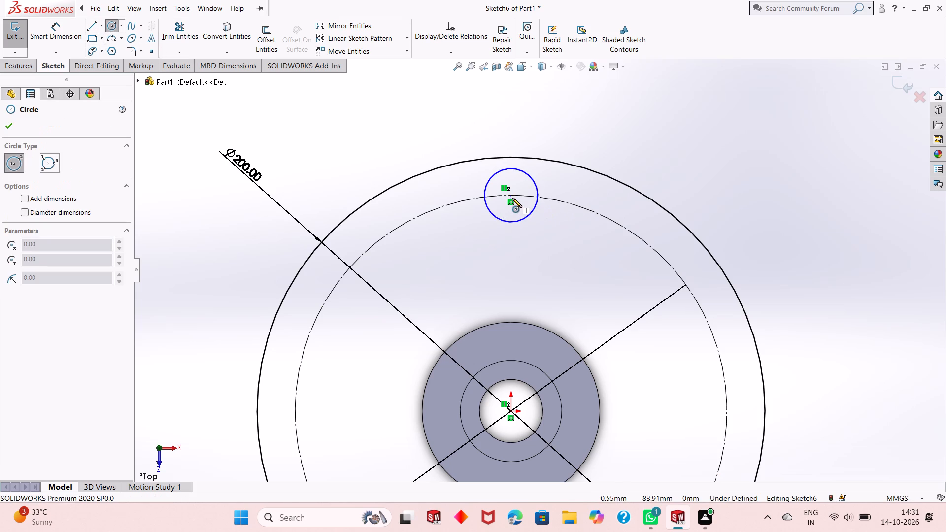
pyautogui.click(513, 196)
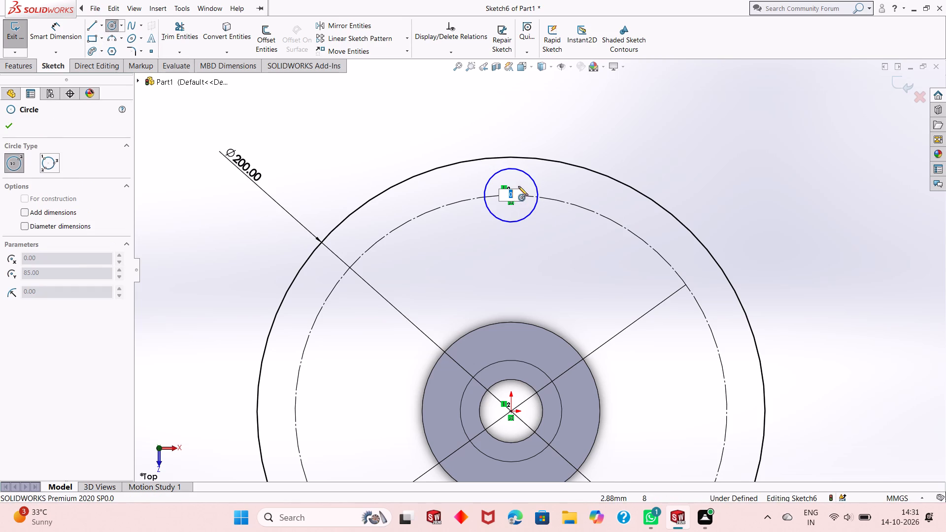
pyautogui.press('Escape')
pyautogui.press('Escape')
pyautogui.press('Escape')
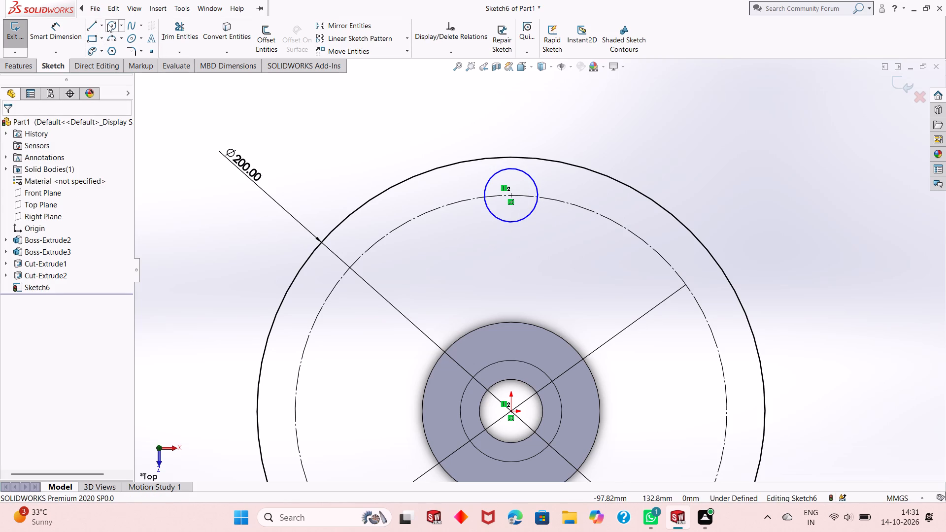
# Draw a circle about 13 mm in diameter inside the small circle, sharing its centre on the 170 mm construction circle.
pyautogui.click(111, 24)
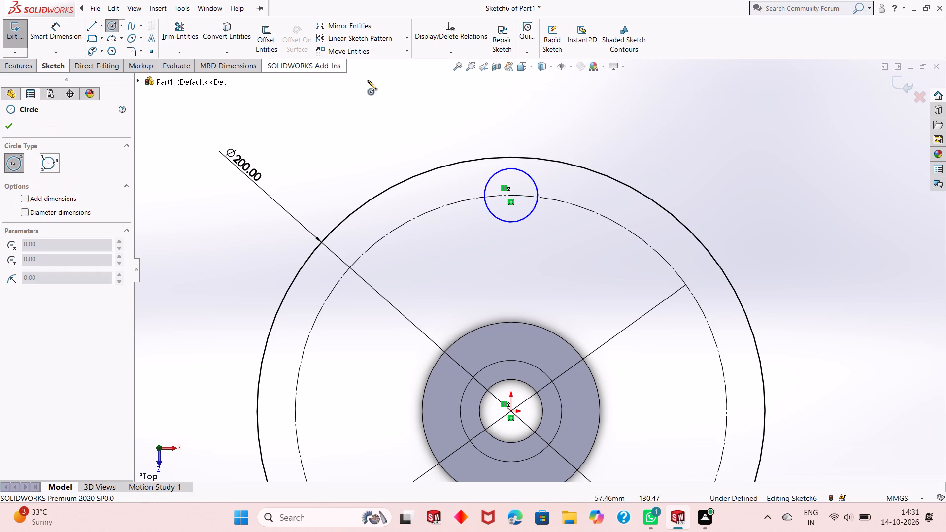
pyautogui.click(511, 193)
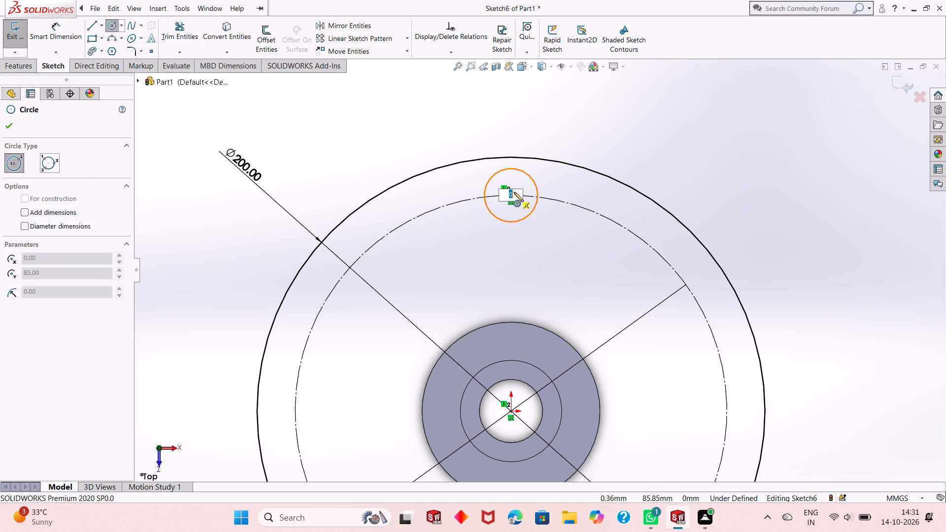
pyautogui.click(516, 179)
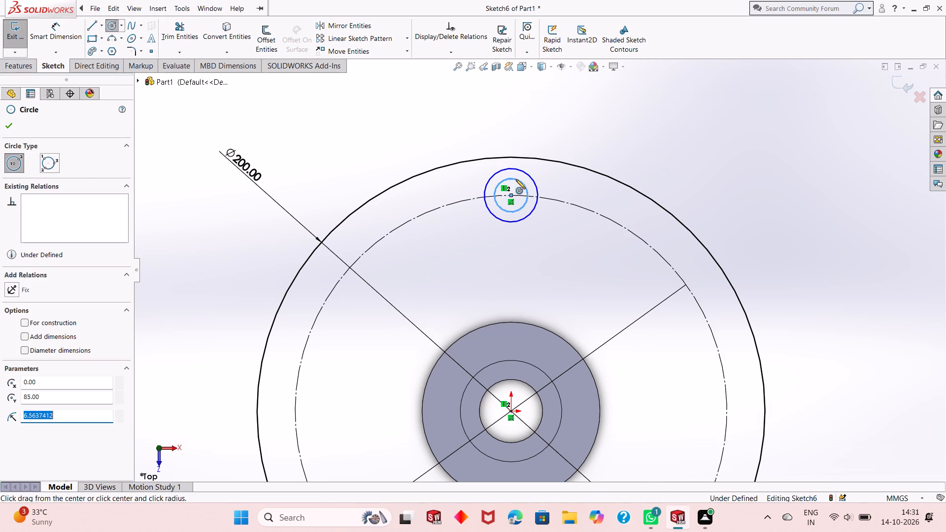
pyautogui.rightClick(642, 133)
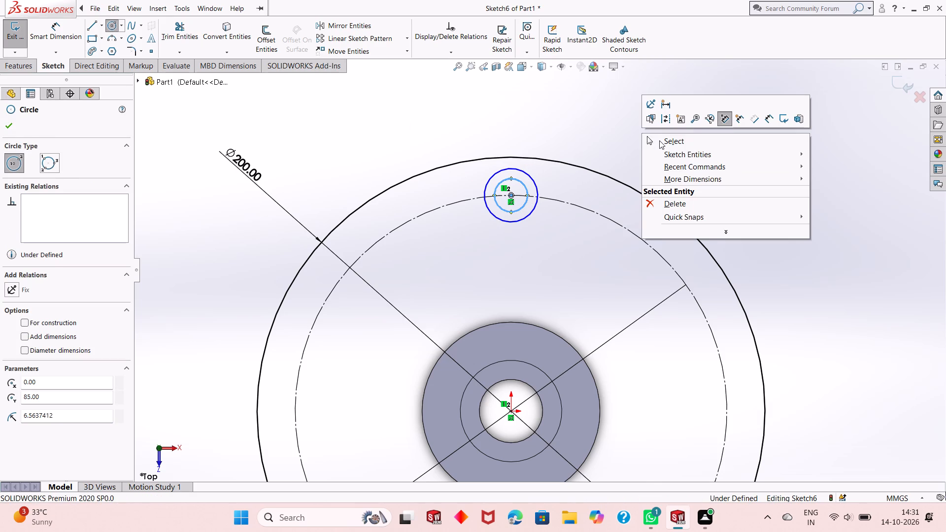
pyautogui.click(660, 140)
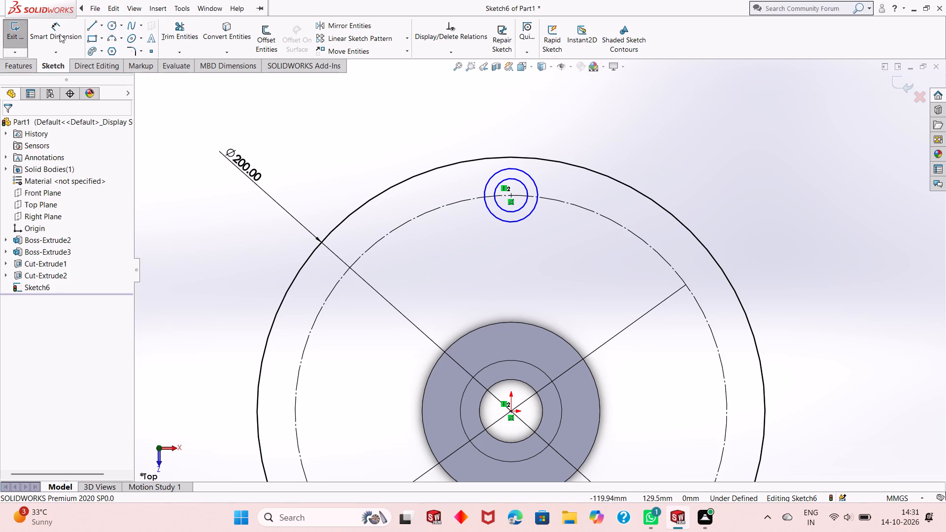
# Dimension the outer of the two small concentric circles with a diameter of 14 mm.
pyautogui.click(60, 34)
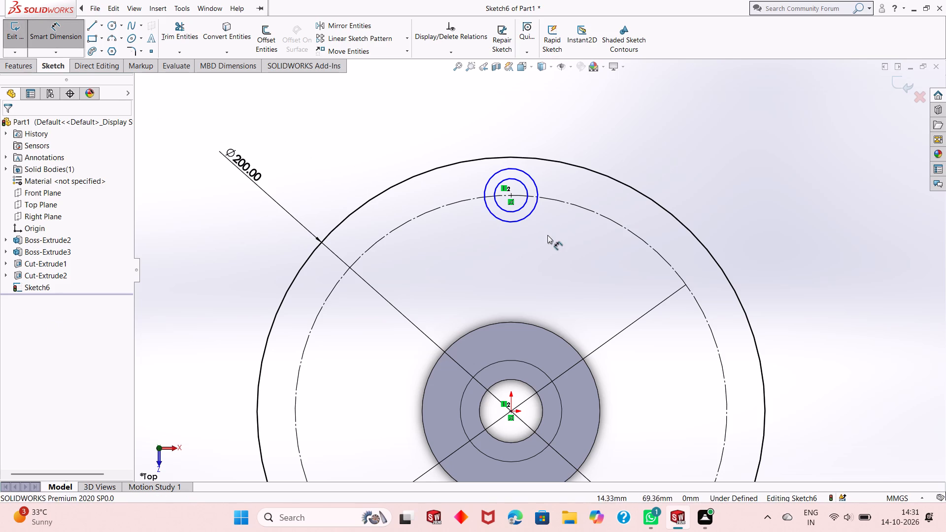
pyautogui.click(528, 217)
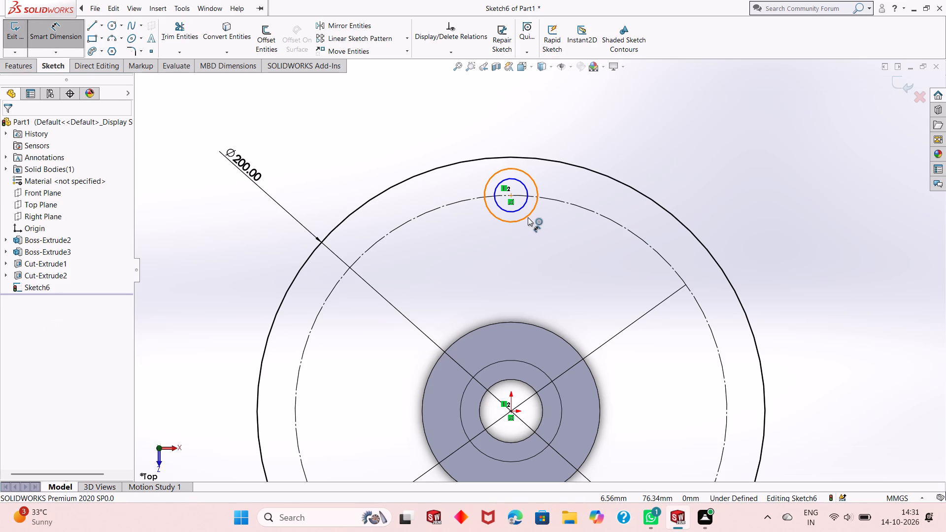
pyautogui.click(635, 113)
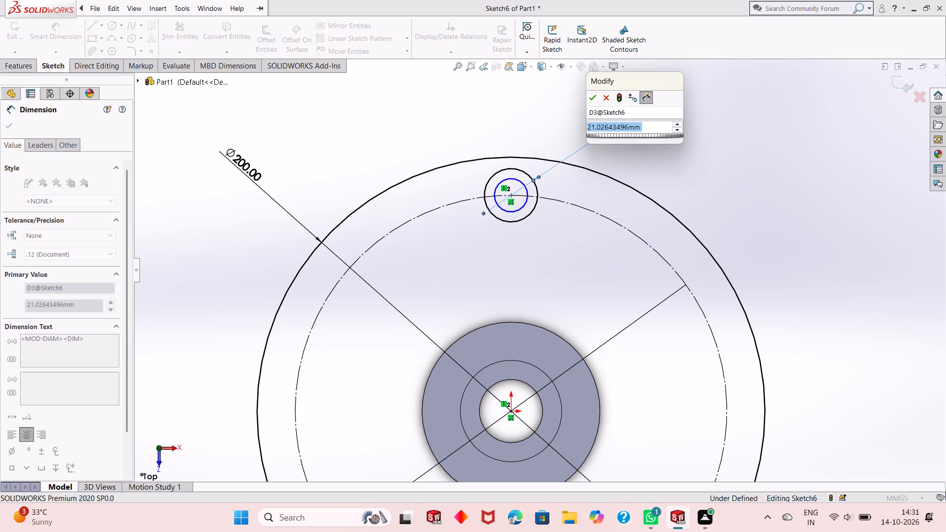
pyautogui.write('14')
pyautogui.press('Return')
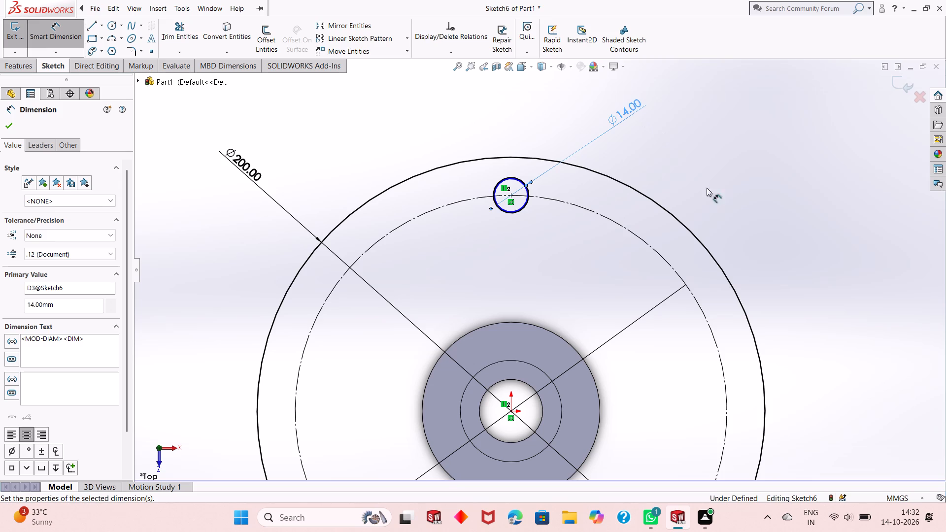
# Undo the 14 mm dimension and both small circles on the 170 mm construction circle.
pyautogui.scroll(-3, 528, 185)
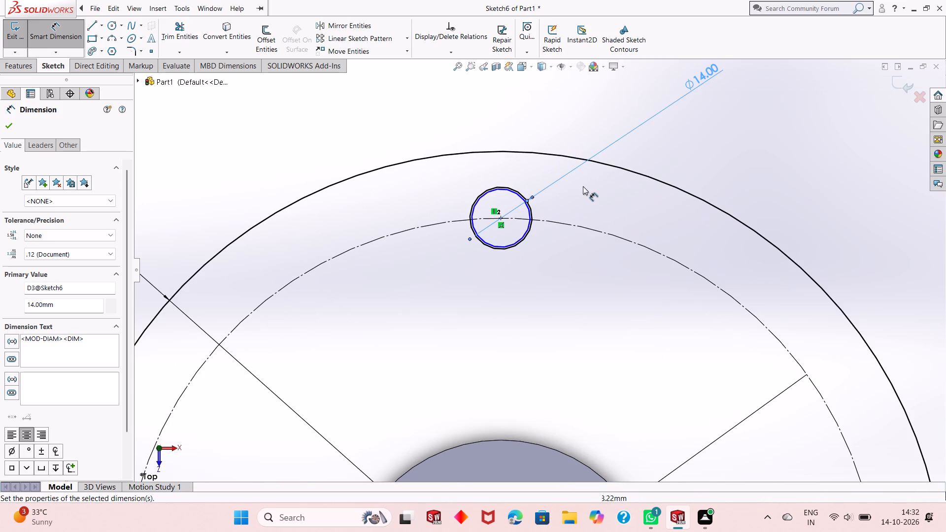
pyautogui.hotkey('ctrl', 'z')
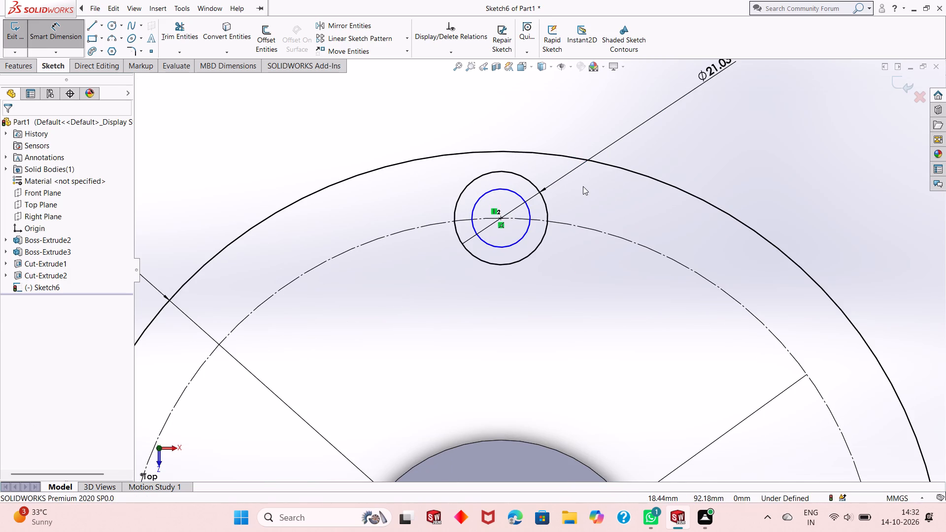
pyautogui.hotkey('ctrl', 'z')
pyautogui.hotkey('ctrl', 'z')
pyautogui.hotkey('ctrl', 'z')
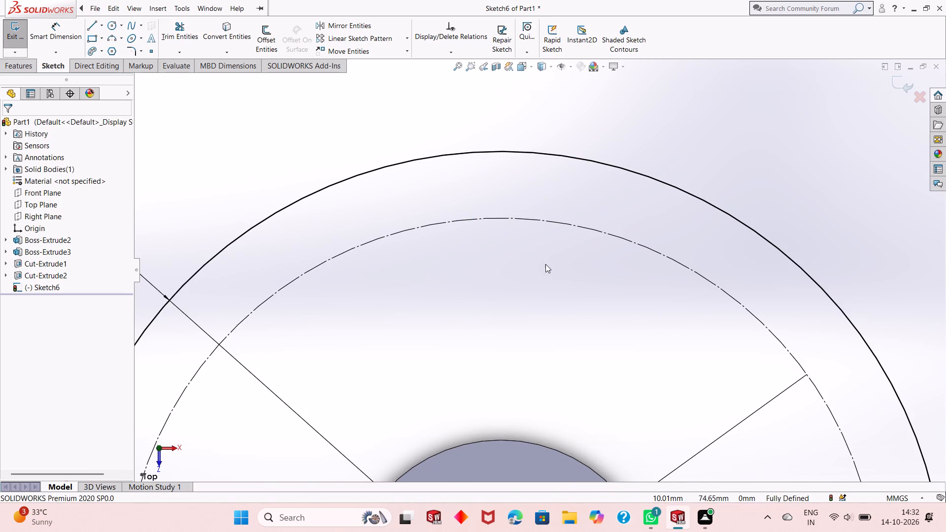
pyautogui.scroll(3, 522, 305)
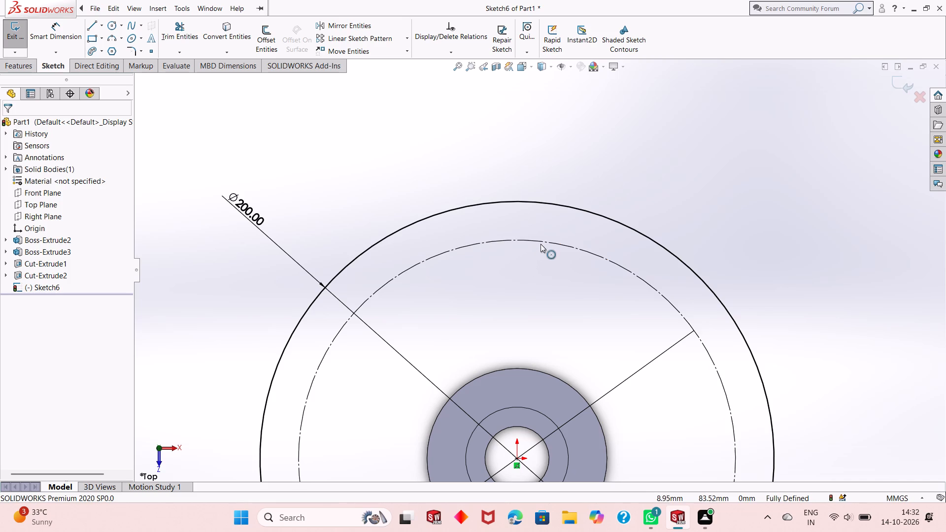
# Delete the 170 mm construction circle from the sketch.
pyautogui.click(541, 243)
pyautogui.rightClick(541, 243)
pyautogui.click(595, 389)
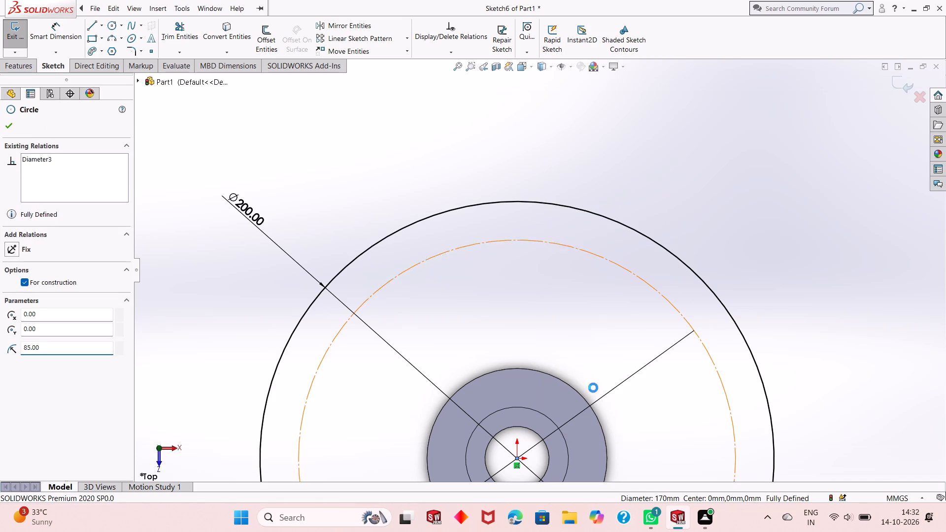
pyautogui.click(402, 257)
# Draw a vertical centerline about 120 mm long from the origin up past the 200 mm circle.
pyautogui.scroll(1, 526, 334)
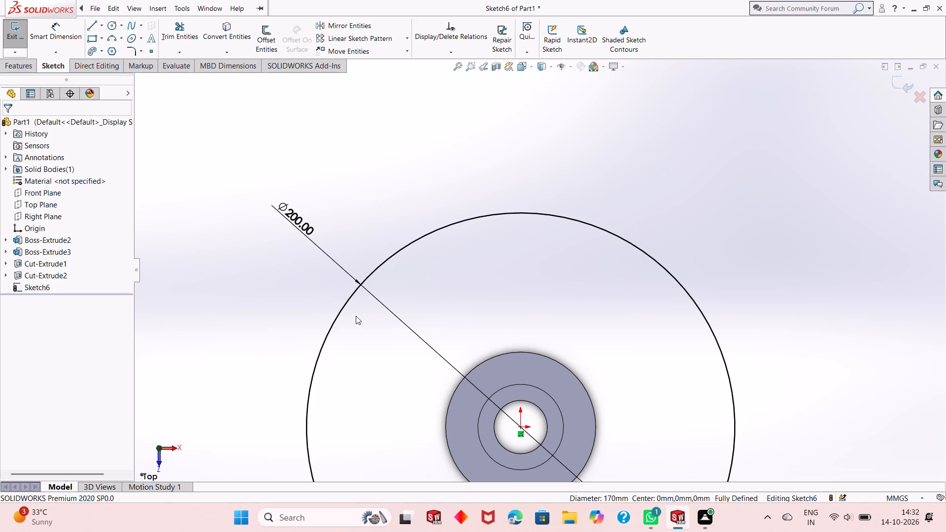
pyautogui.scroll(1, 471, 298)
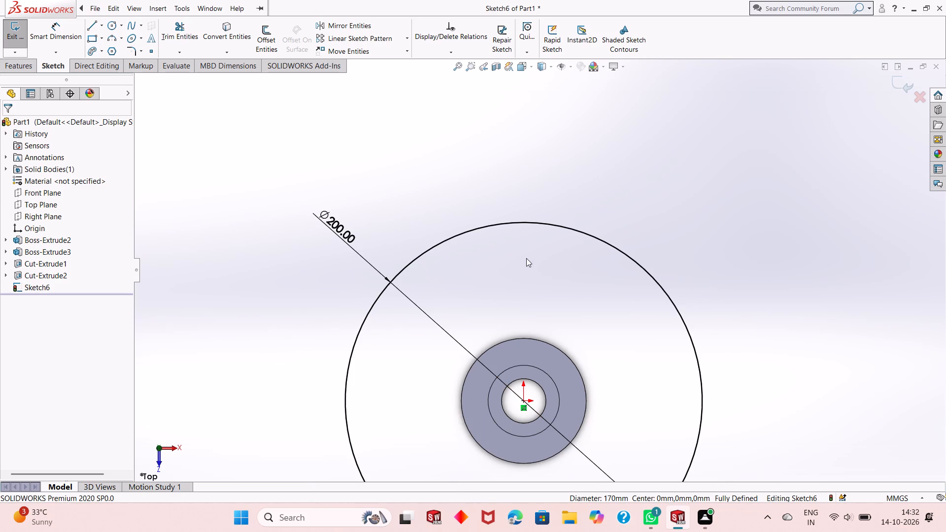
pyautogui.scroll(1, 560, 270)
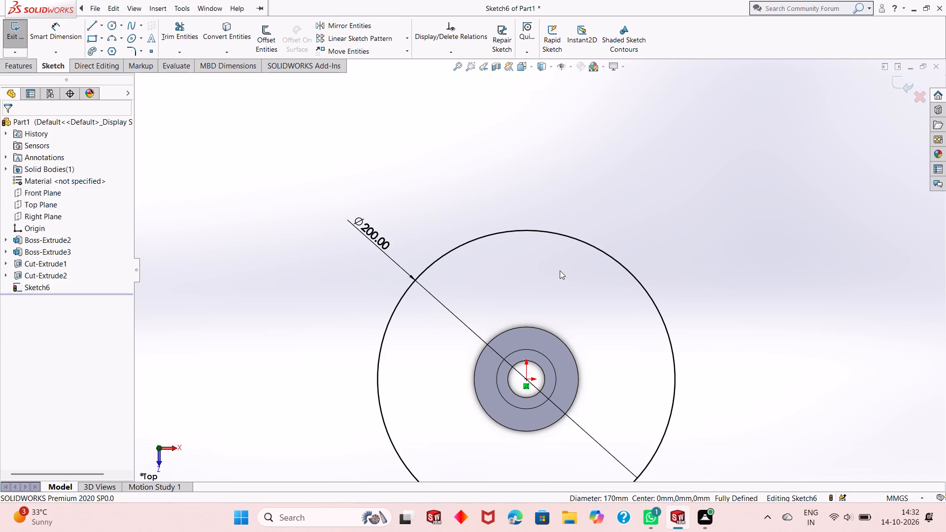
pyautogui.scroll(1, 560, 270)
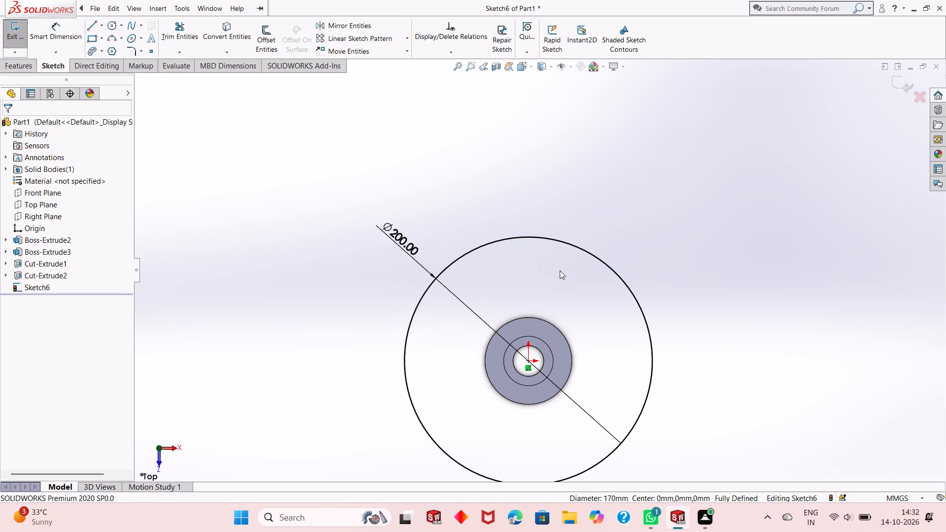
pyautogui.scroll(-1, 542, 341)
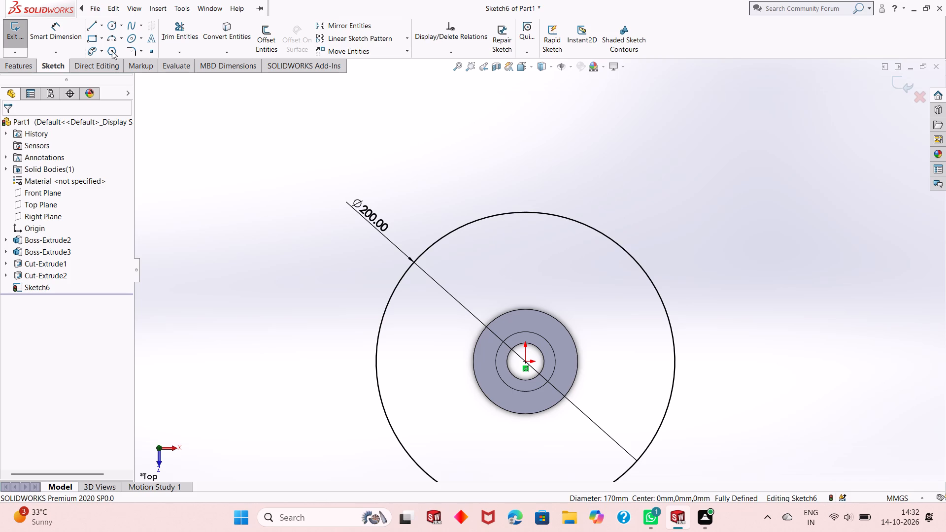
pyautogui.click(91, 28)
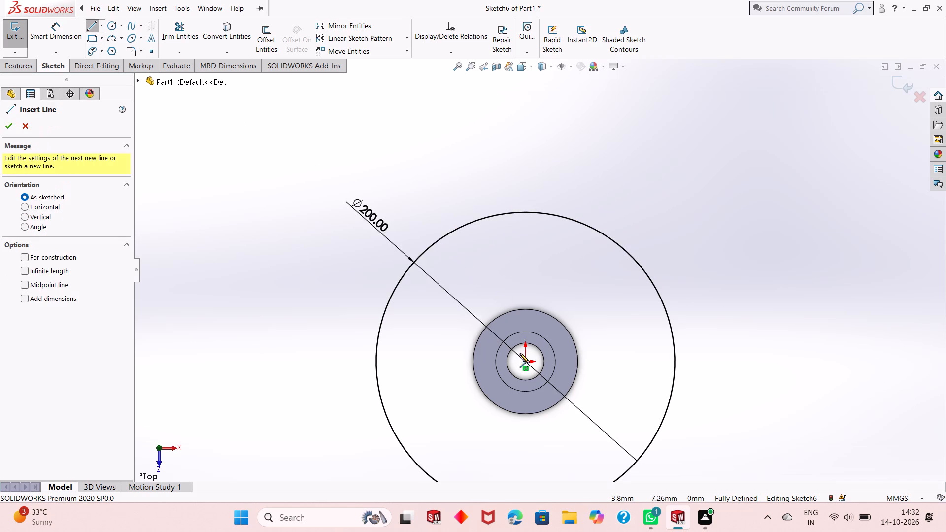
pyautogui.click(101, 23)
pyautogui.click(116, 50)
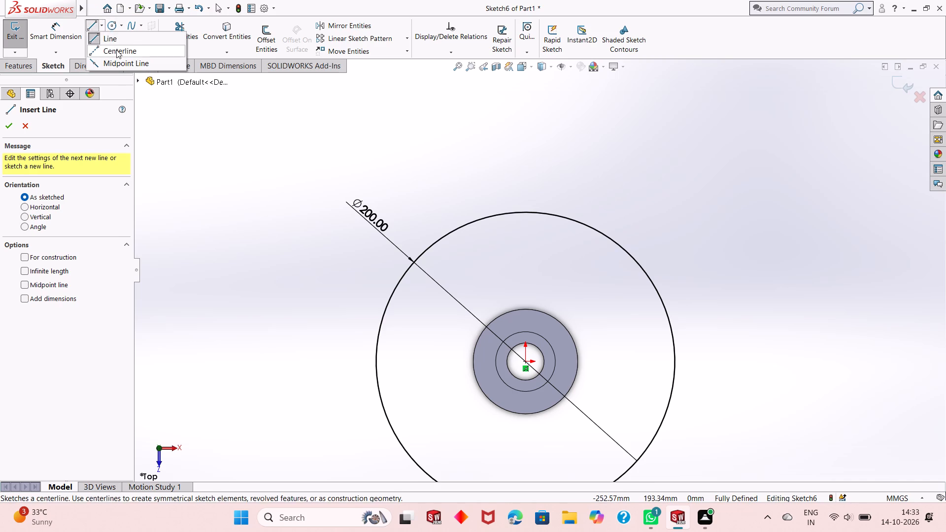
pyautogui.click(527, 363)
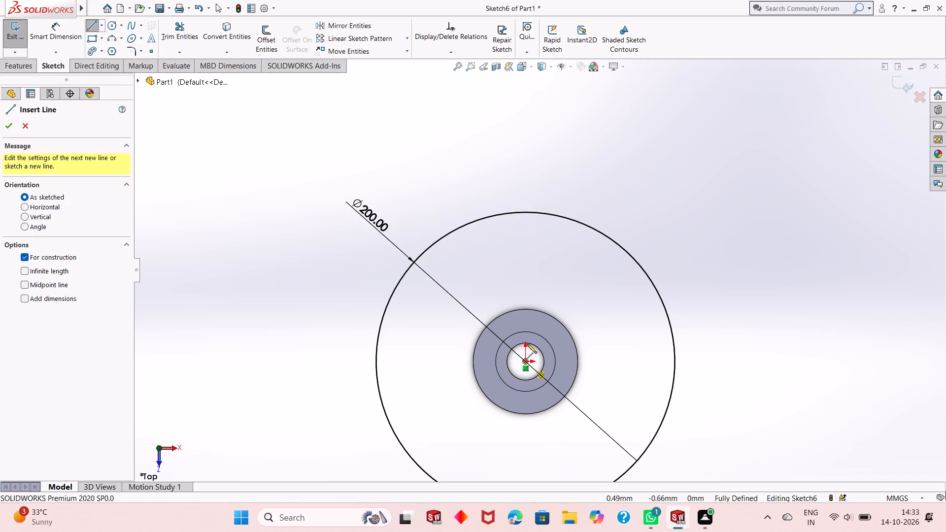
pyautogui.click(526, 182)
pyautogui.rightClick(526, 182)
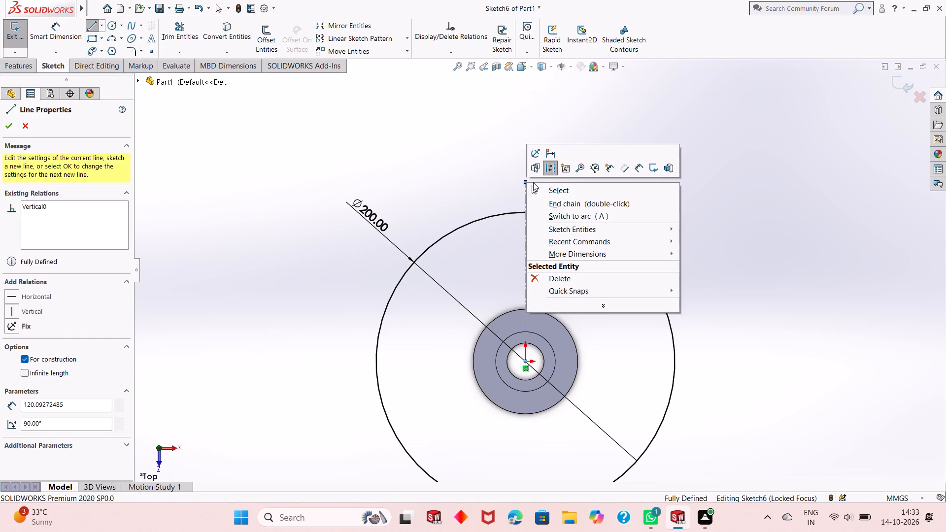
pyautogui.click(538, 184)
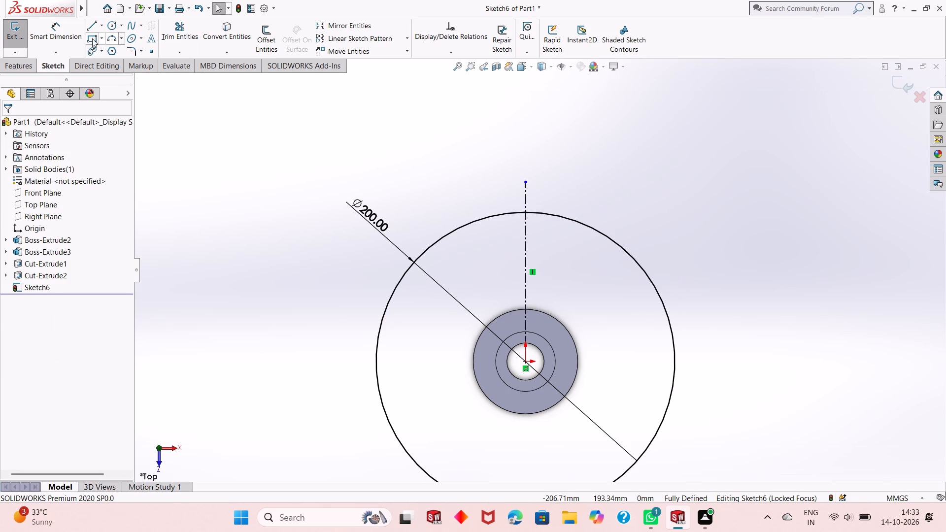
# Offset the vertical centerline 13 mm bi-directionally, adding dimensions to the lines on both sides.
pyautogui.click(265, 44)
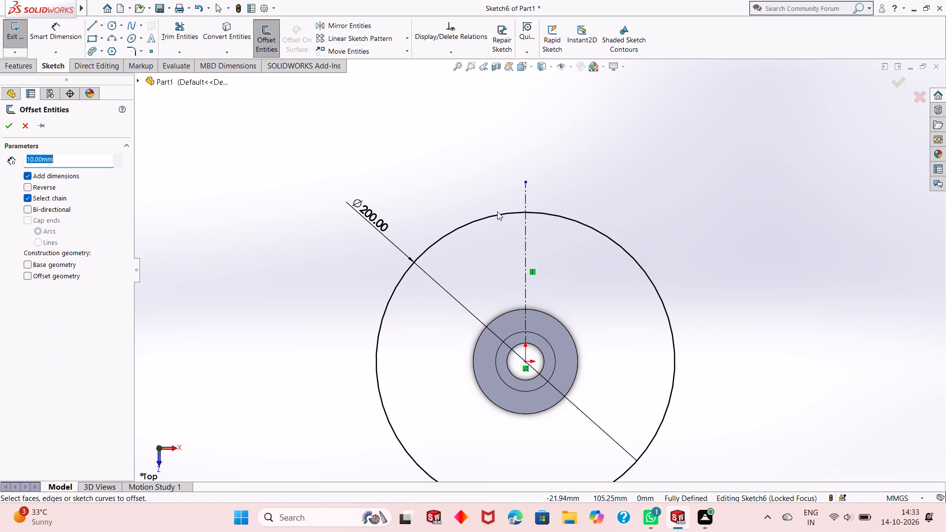
pyautogui.click(527, 248)
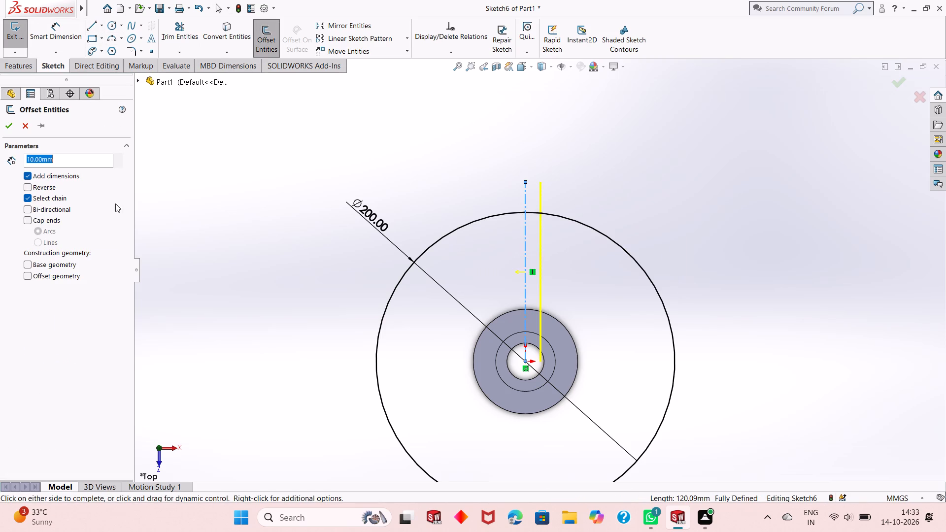
pyautogui.click(63, 205)
pyautogui.doubleClick(55, 160)
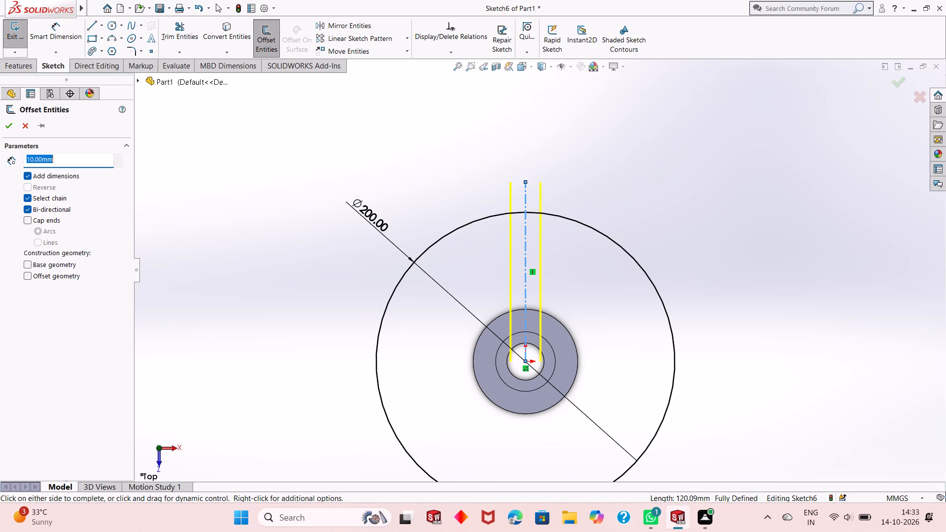
pyautogui.write('13')
pyautogui.press('Return')
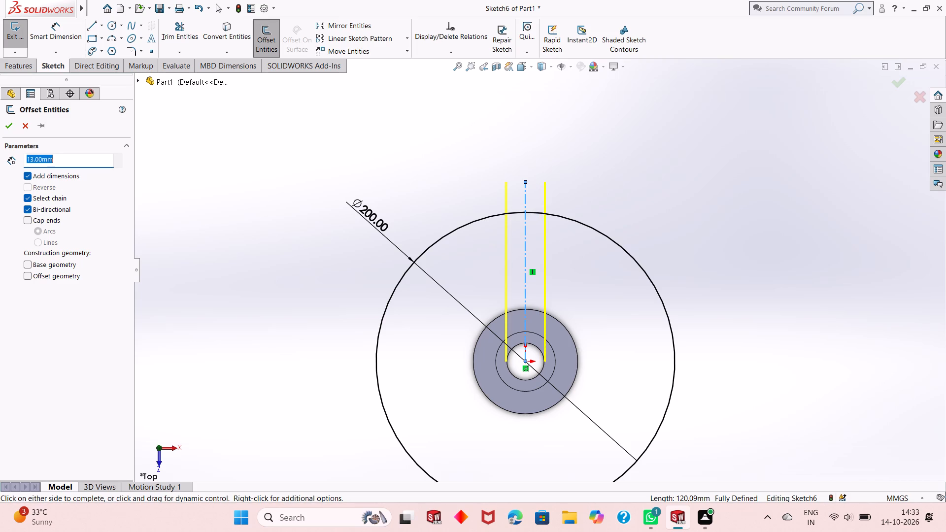
pyautogui.click(6, 125)
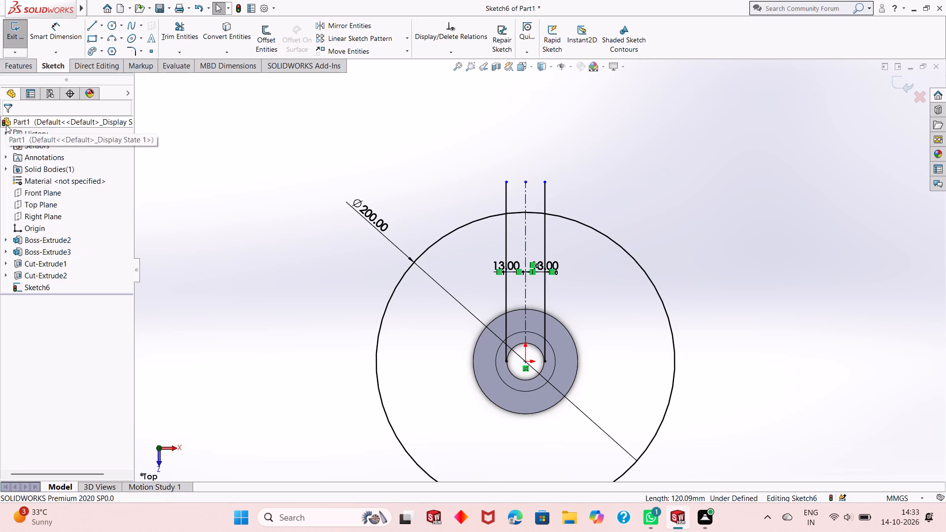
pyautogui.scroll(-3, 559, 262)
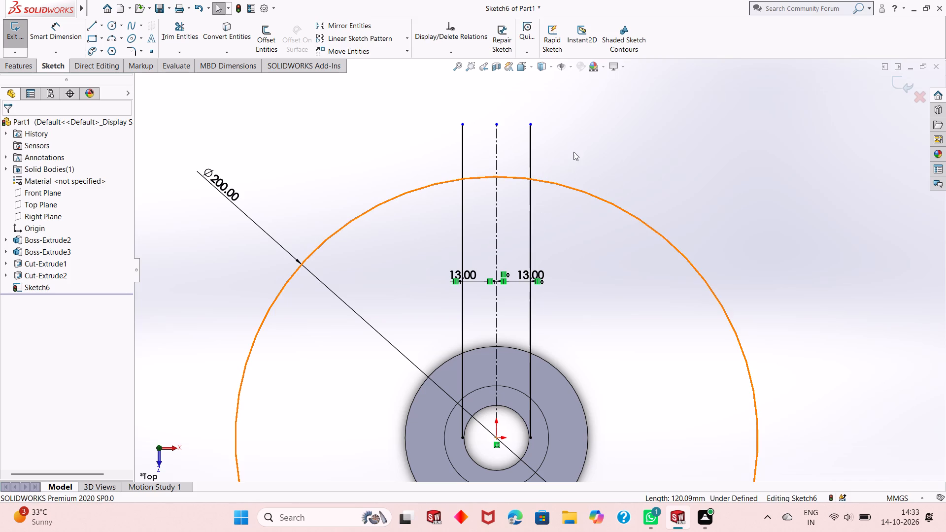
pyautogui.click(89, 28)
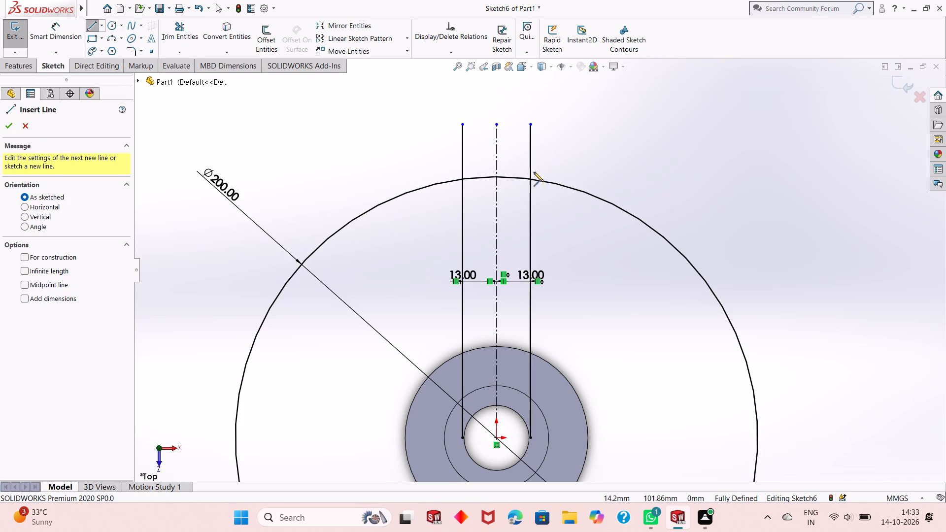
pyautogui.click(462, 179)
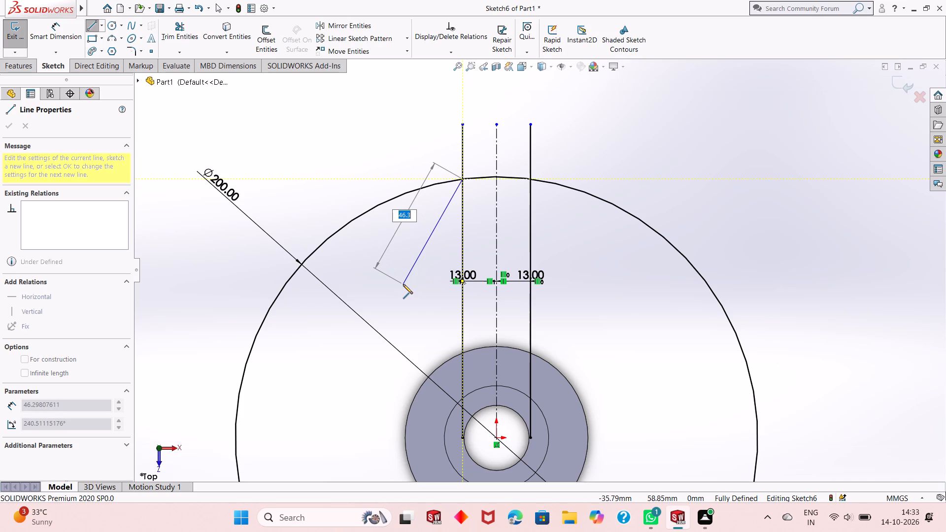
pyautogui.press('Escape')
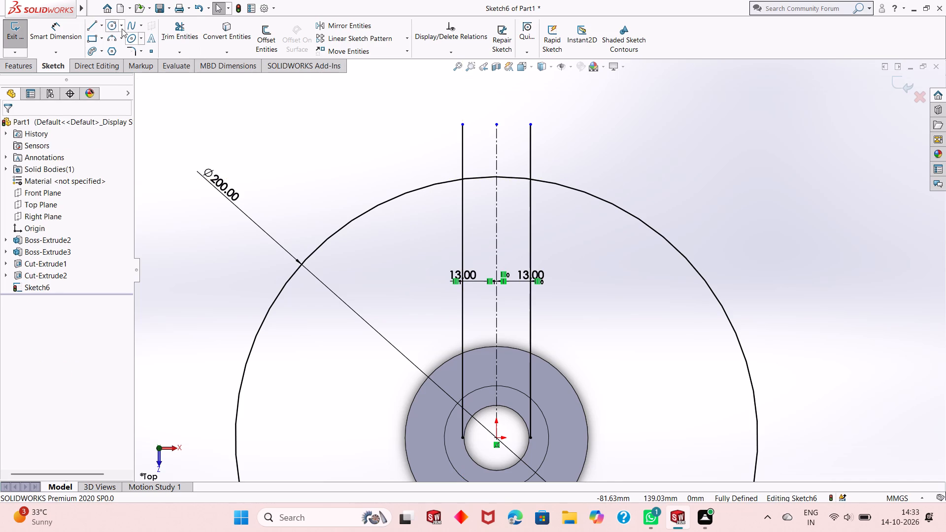
# Draw a circle about 157 mm in diameter centred on the origin and convert it to construction geometry.
pyautogui.click(109, 27)
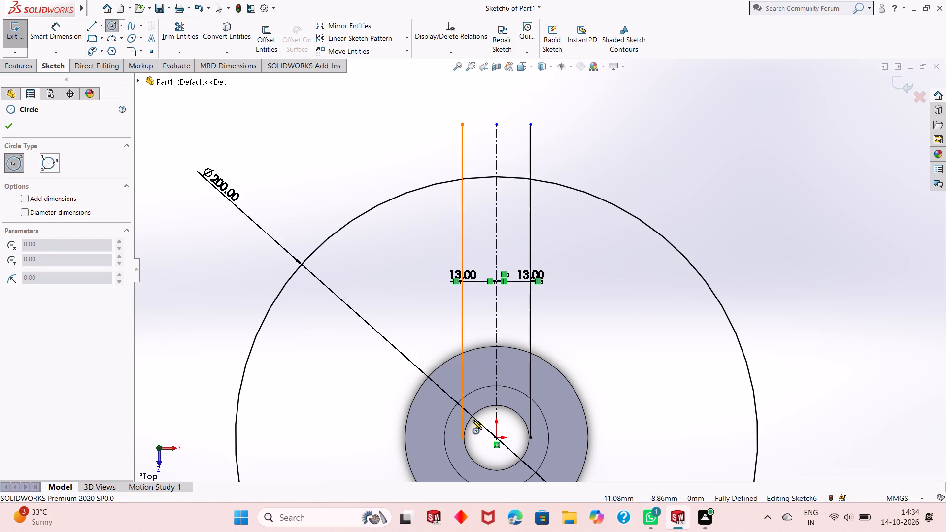
pyautogui.click(498, 436)
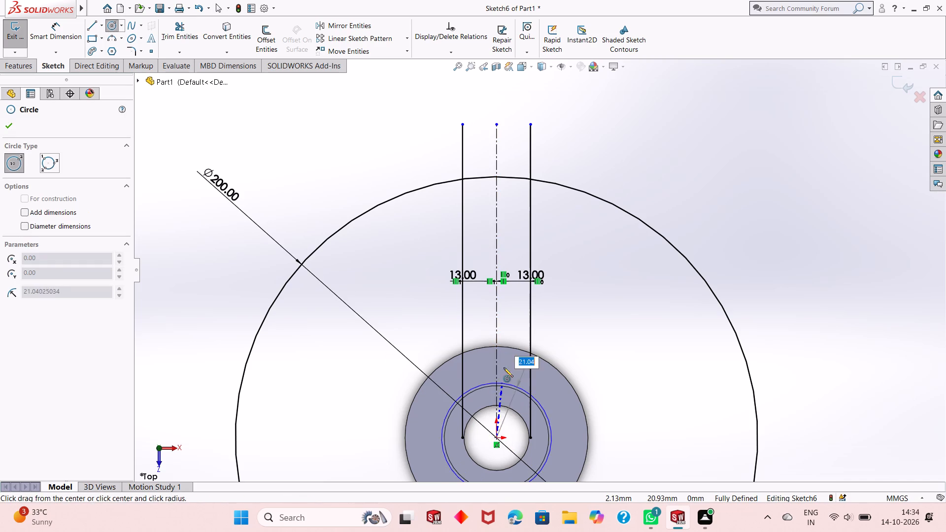
pyautogui.click(507, 233)
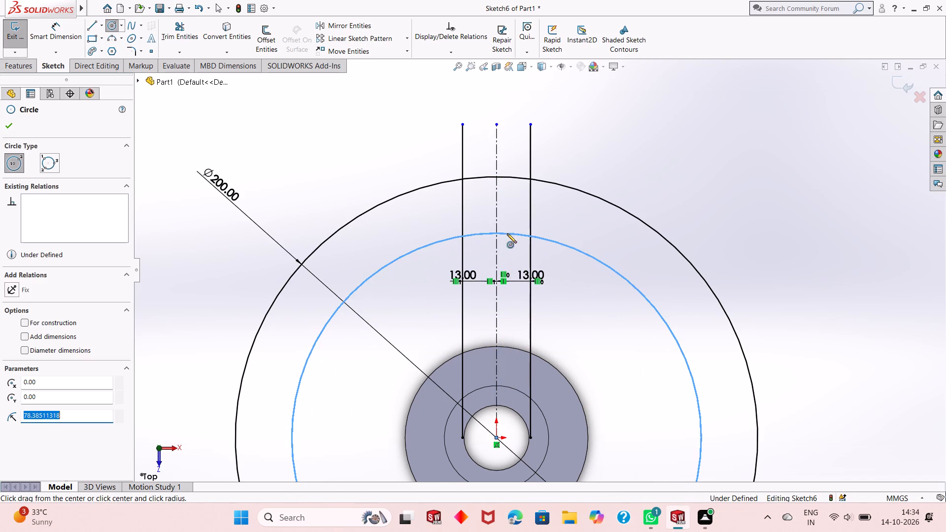
pyautogui.rightClick(624, 166)
pyautogui.click(638, 176)
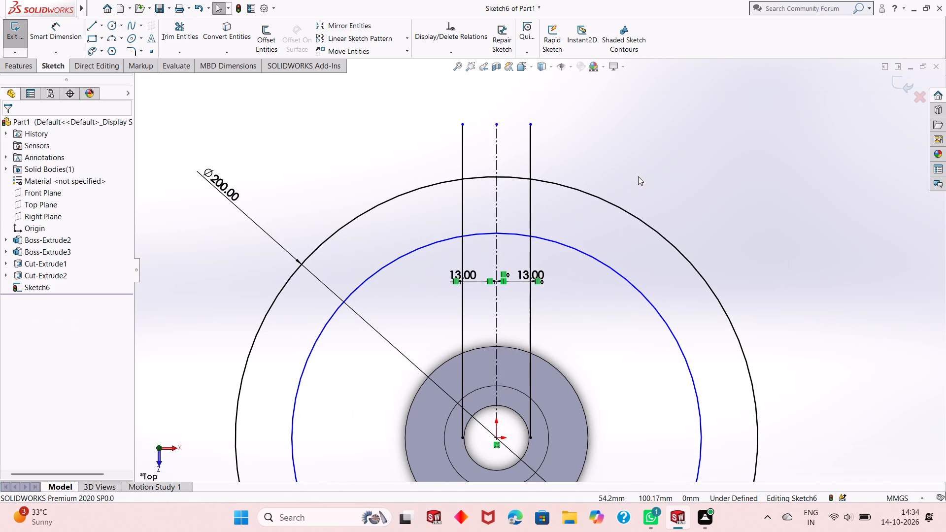
pyautogui.click(609, 265)
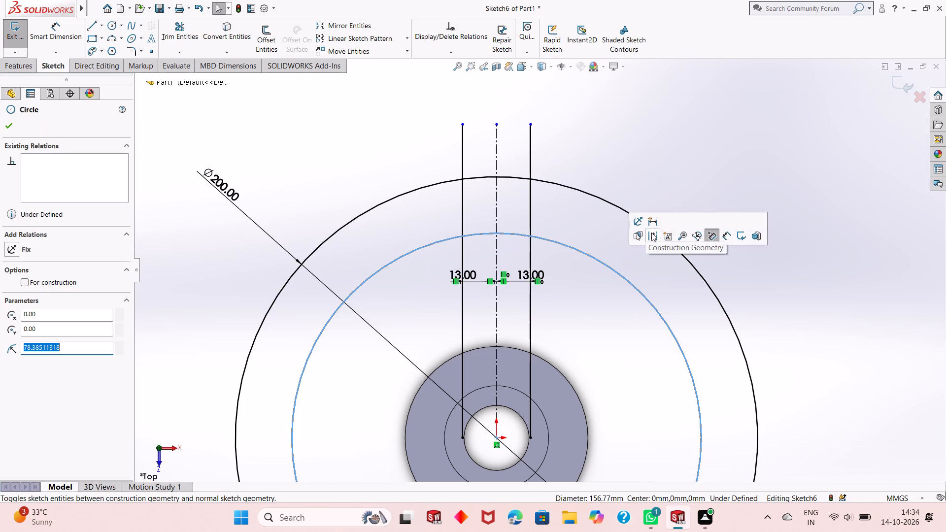
pyautogui.click(651, 233)
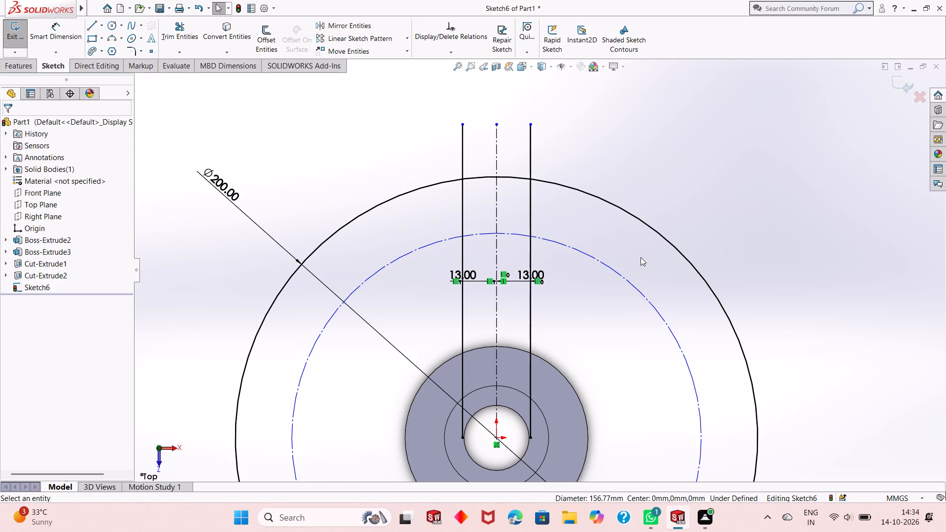
# Dimension the construction circle inside the 200 mm circle with a diameter of 150 mm.
pyautogui.scroll(1, 530, 319)
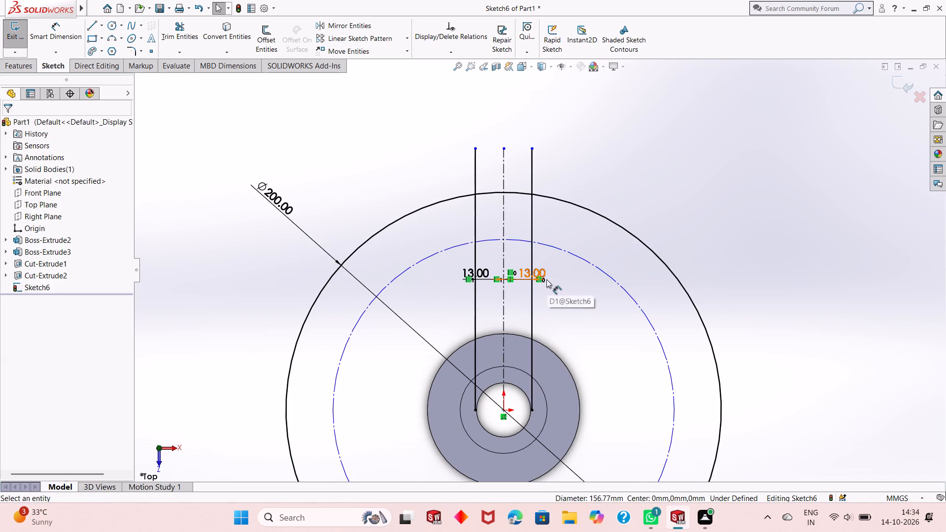
pyautogui.click(62, 33)
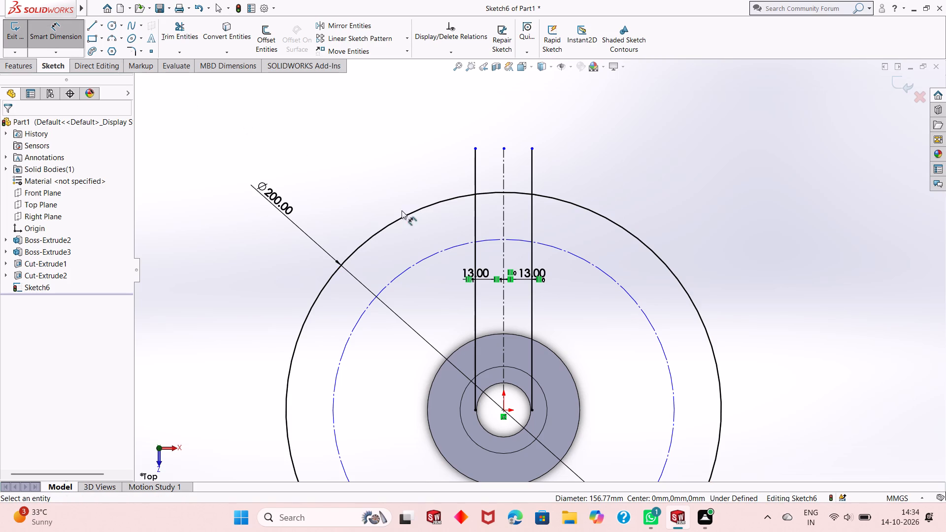
pyautogui.click(612, 277)
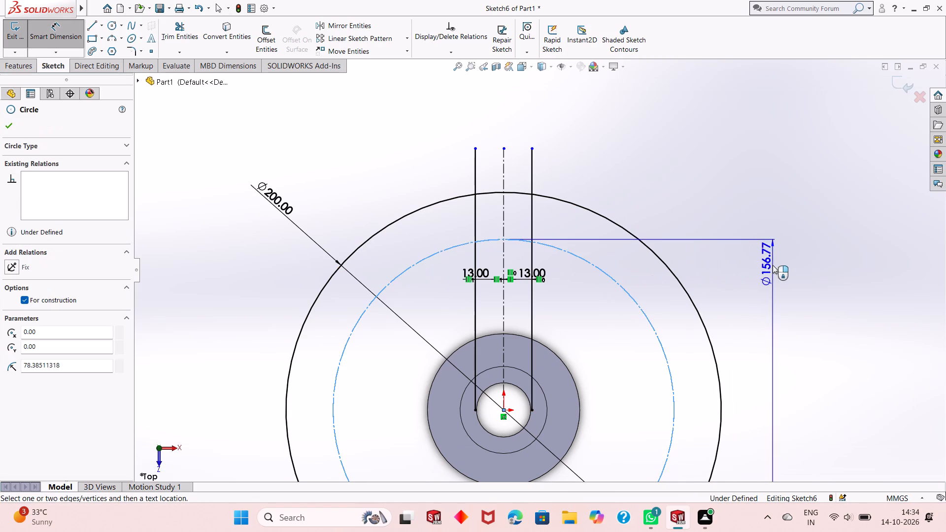
pyautogui.click(675, 180)
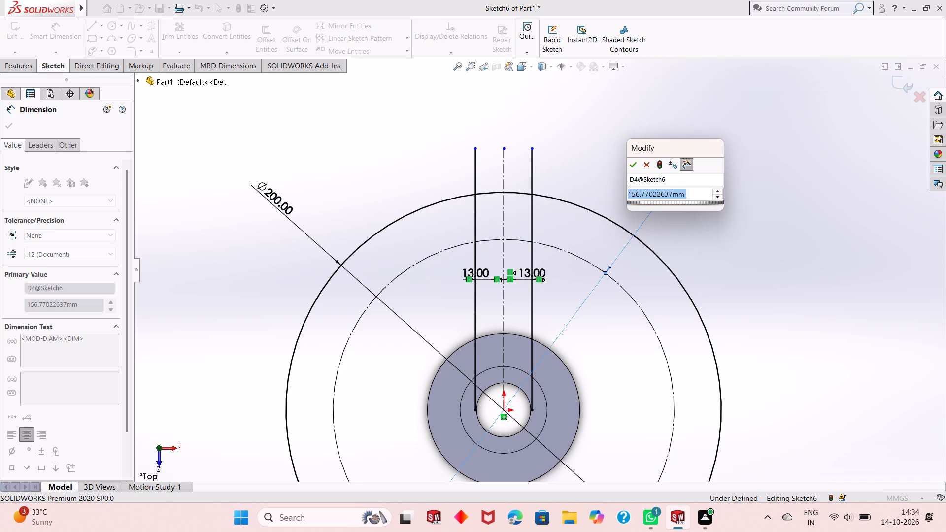
pyautogui.press('7')
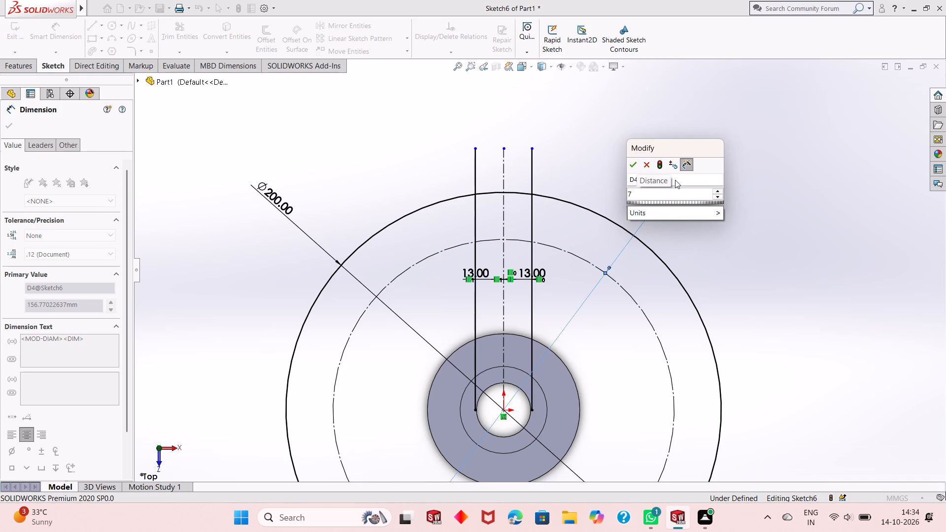
pyautogui.write('5+75')
pyautogui.press('Return')
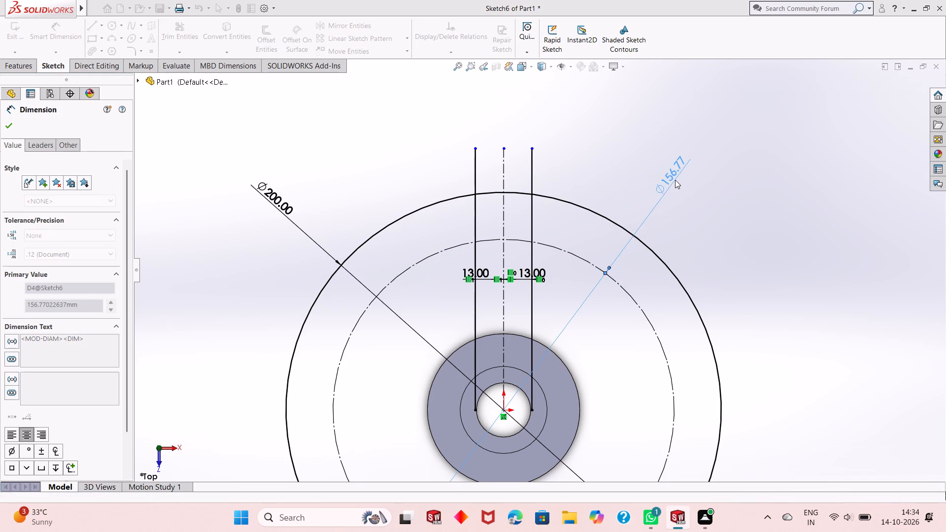
pyautogui.rightClick(700, 213)
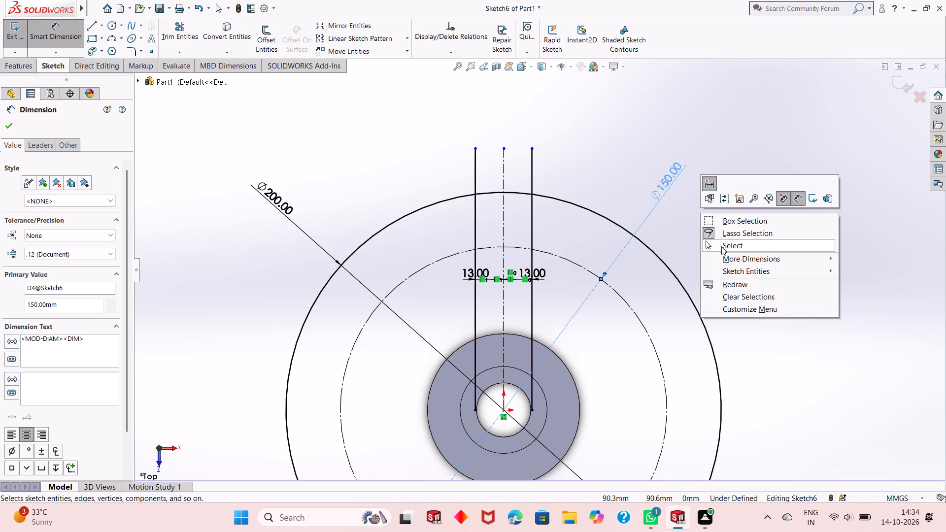
pyautogui.click(721, 246)
# Draw a circle about 115 mm in diameter centred on the origin and convert it to construction geometry.
pyautogui.scroll(1, 612, 303)
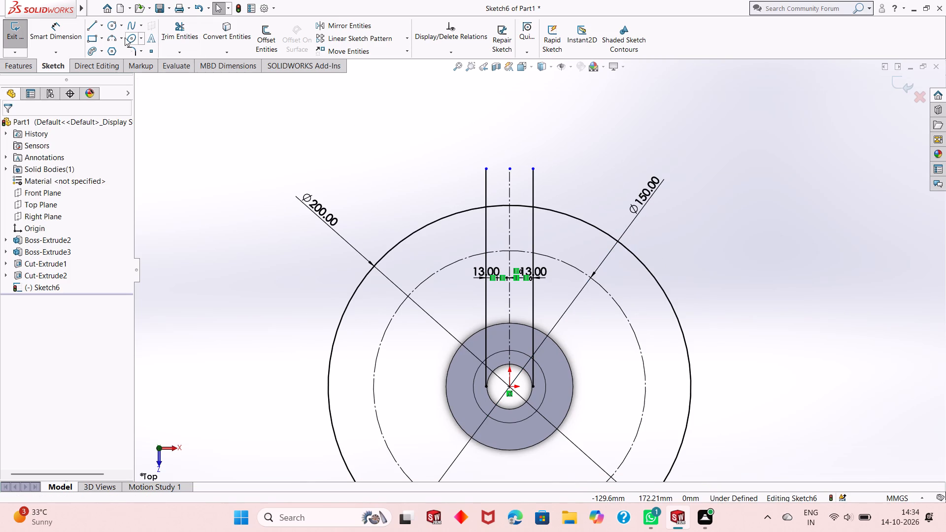
pyautogui.click(109, 25)
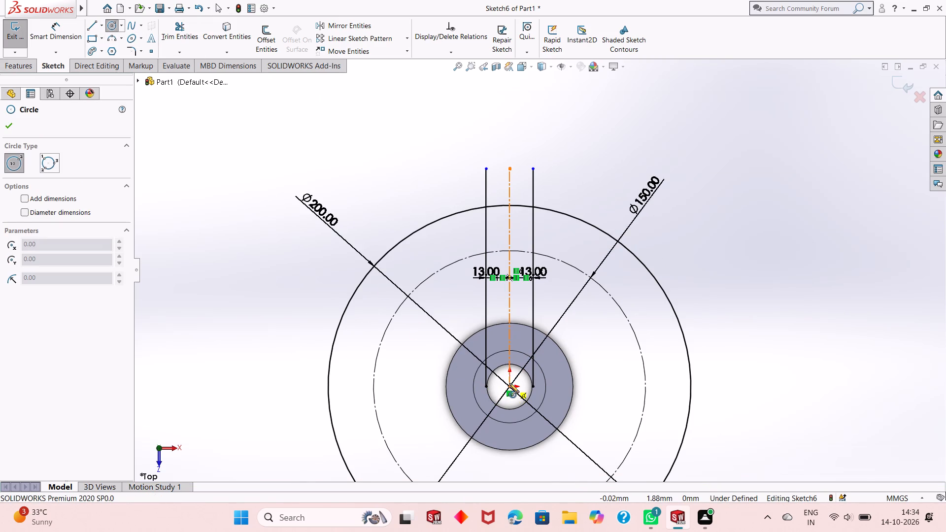
pyautogui.click(509, 387)
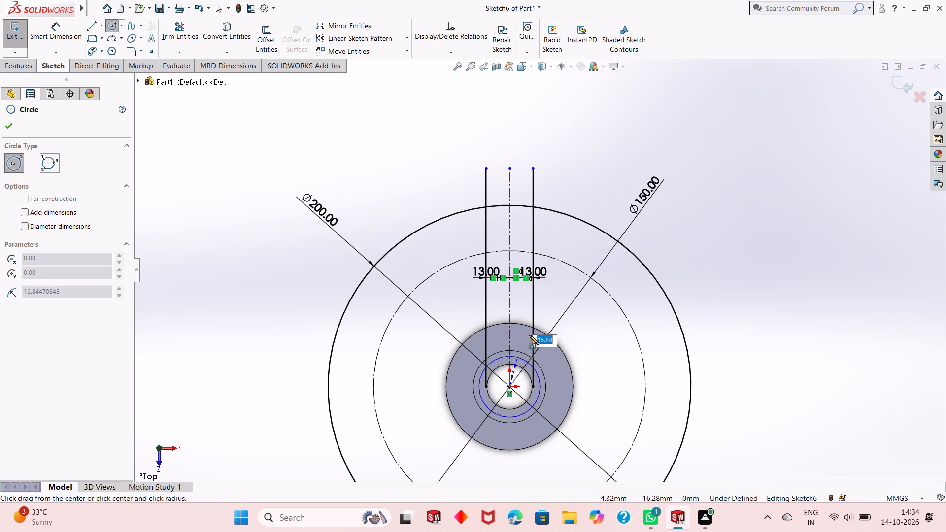
pyautogui.click(574, 304)
pyautogui.rightClick(676, 183)
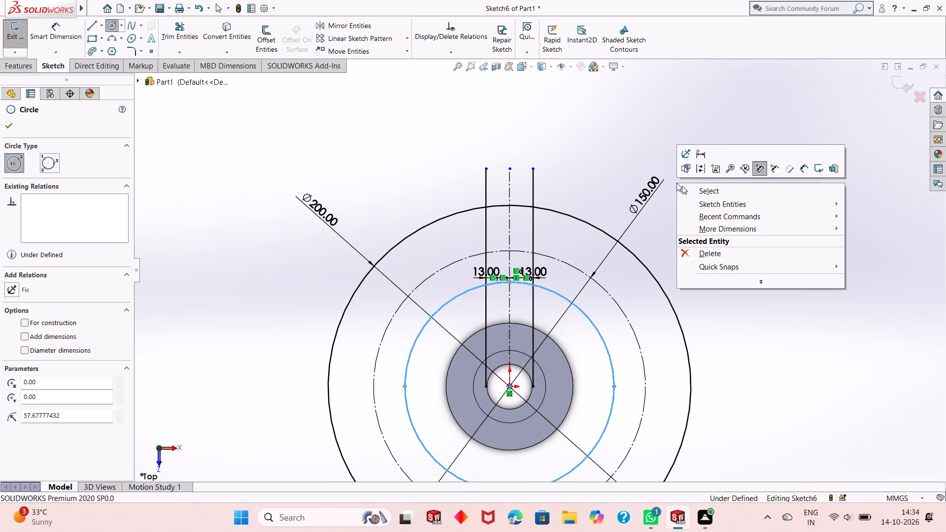
pyautogui.click(731, 193)
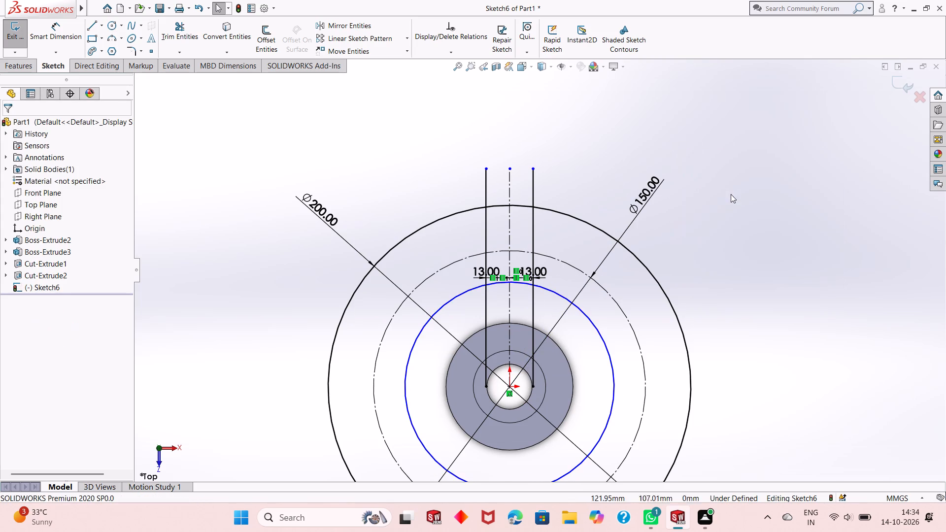
pyautogui.click(582, 313)
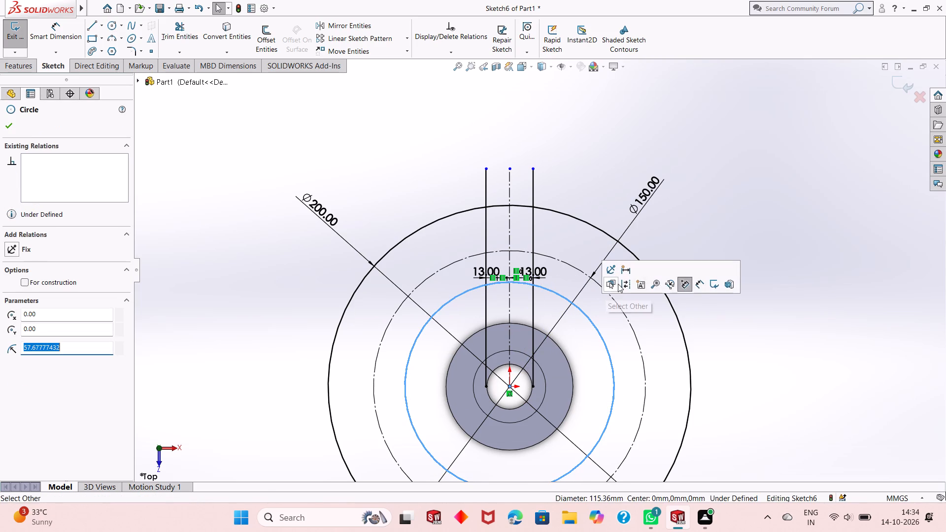
pyautogui.click(625, 284)
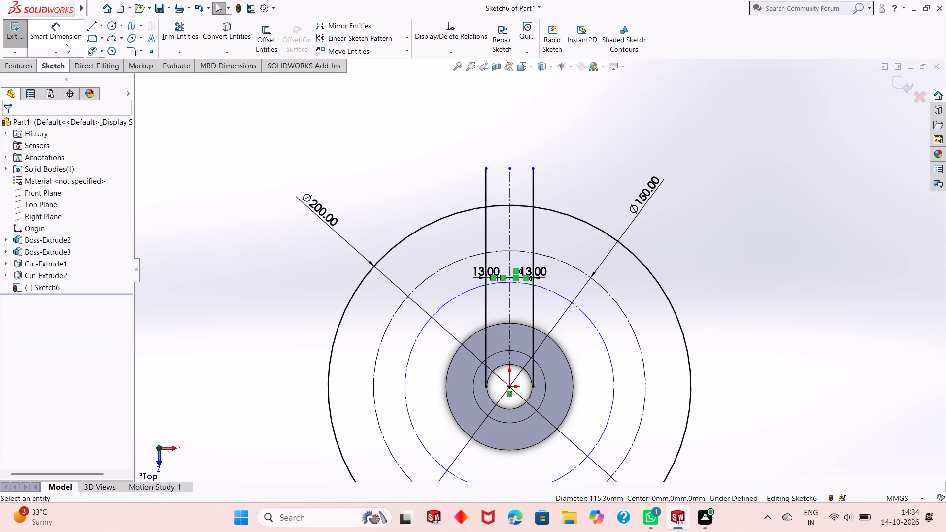
# Dimension the new construction circle inside the 150 mm circle with a diameter of 140 mm.
pyautogui.click(66, 44)
pyautogui.click(613, 364)
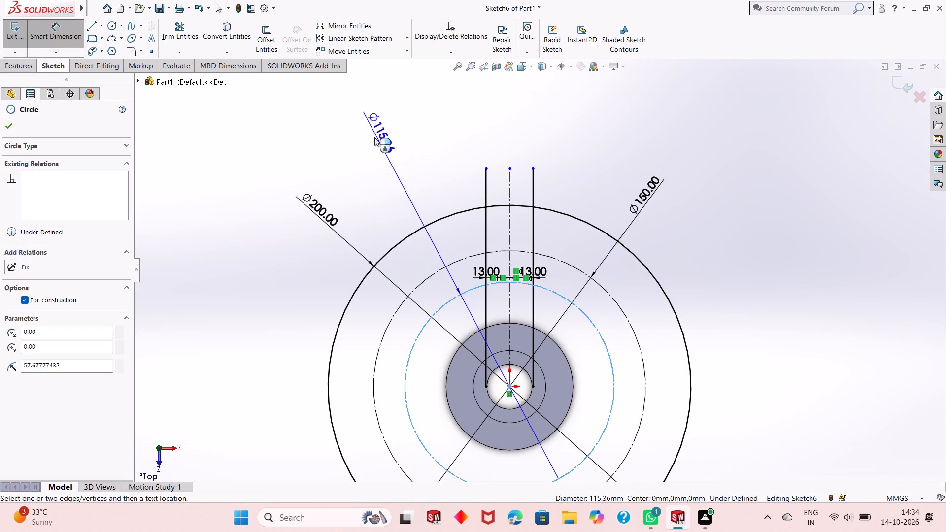
pyautogui.click(354, 174)
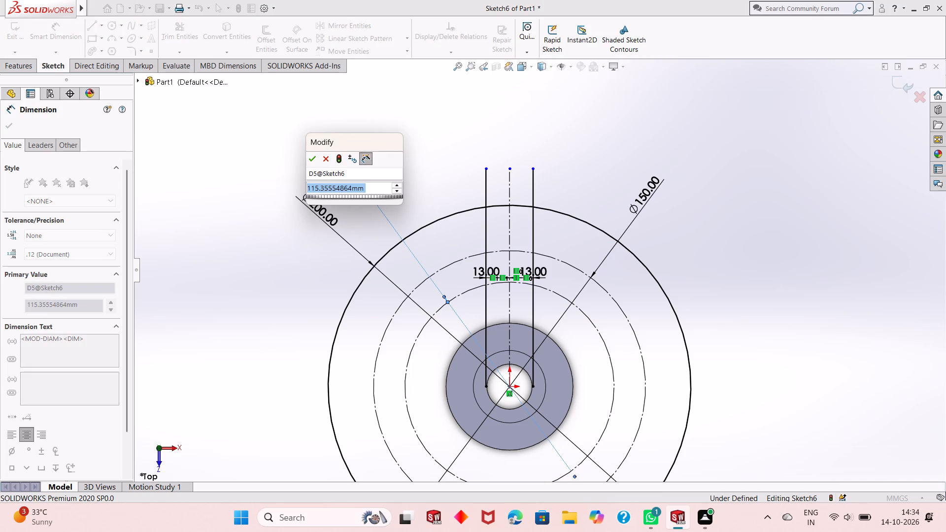
pyautogui.write('140')
pyautogui.press('Return')
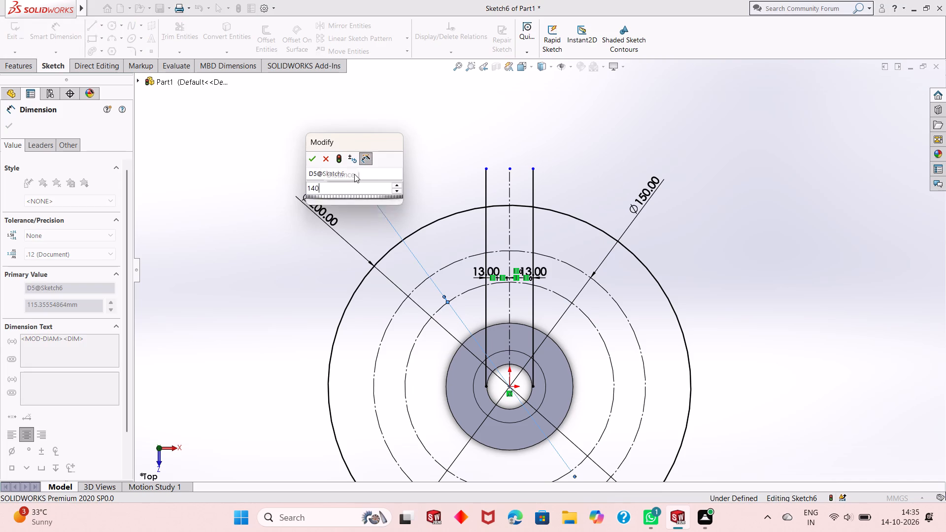
pyautogui.rightClick(587, 138)
pyautogui.click(599, 168)
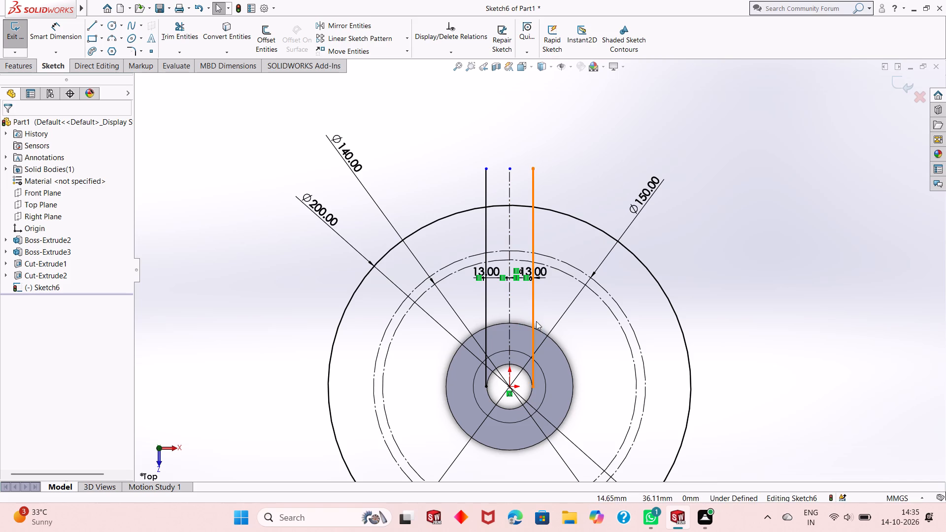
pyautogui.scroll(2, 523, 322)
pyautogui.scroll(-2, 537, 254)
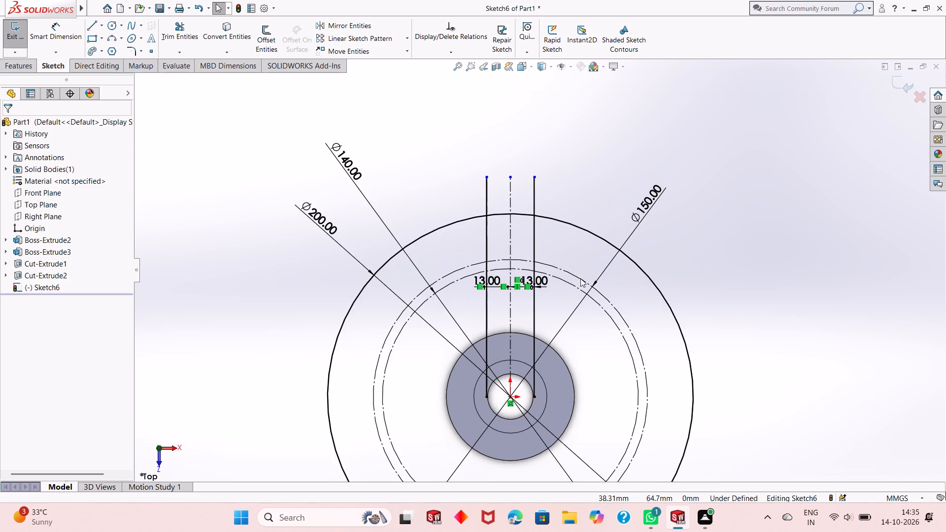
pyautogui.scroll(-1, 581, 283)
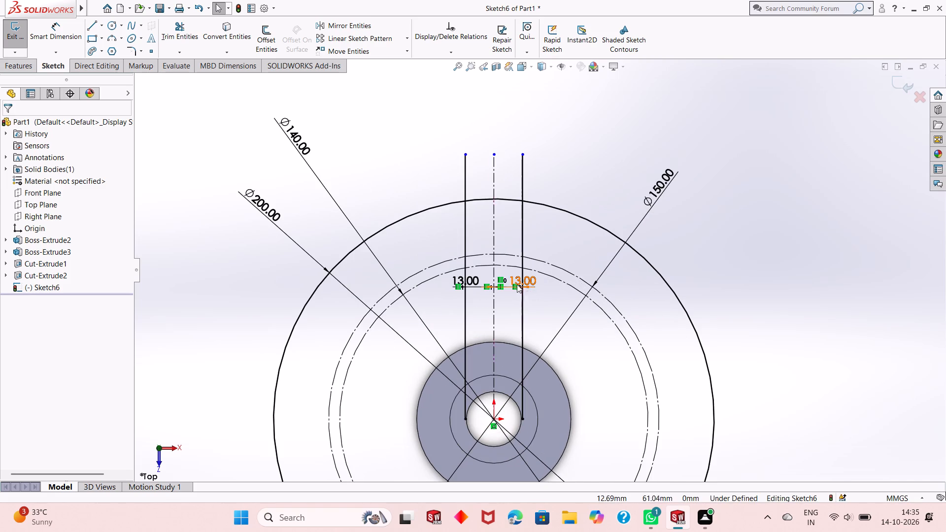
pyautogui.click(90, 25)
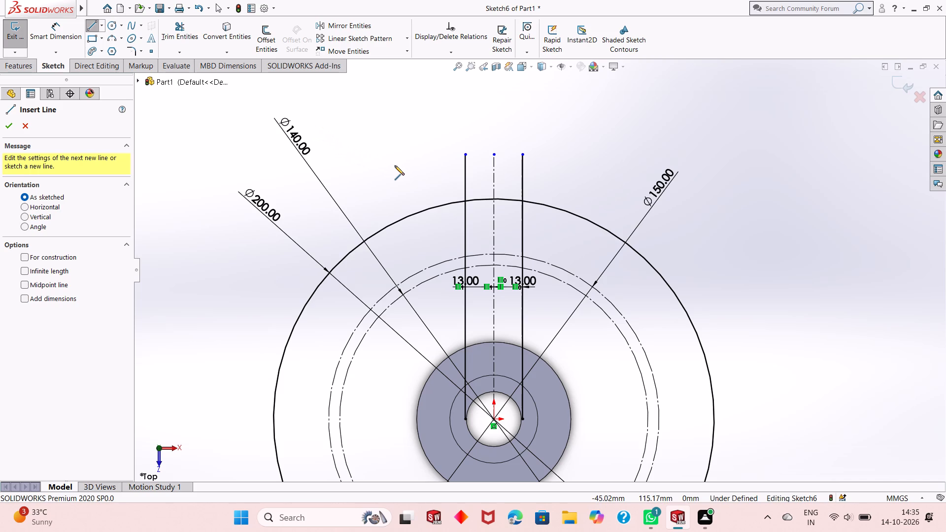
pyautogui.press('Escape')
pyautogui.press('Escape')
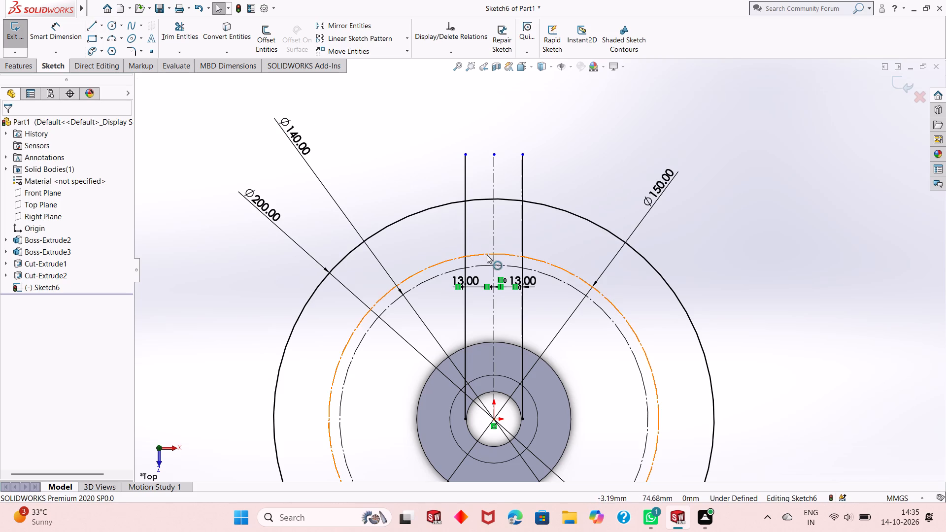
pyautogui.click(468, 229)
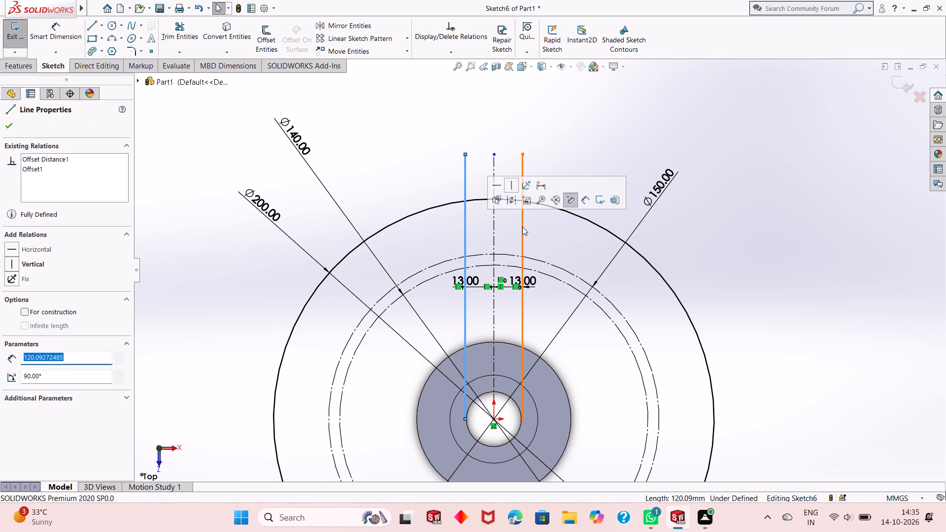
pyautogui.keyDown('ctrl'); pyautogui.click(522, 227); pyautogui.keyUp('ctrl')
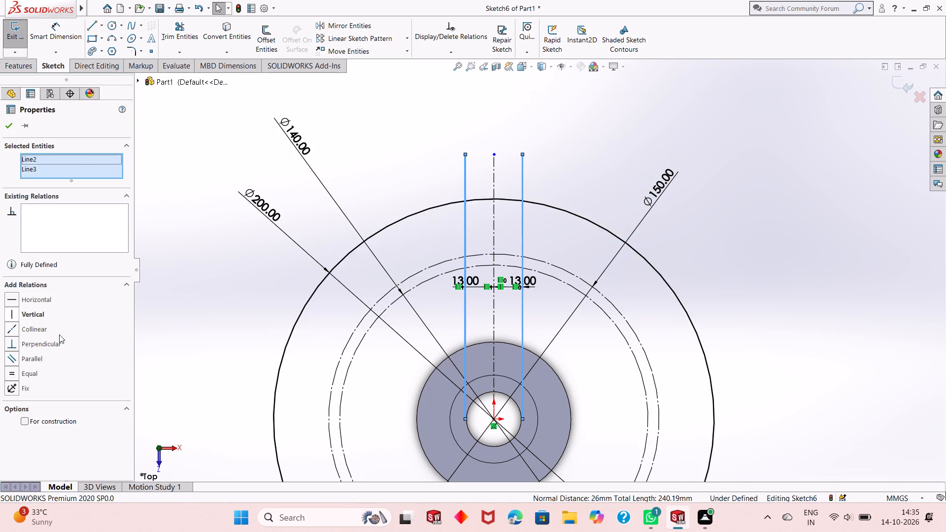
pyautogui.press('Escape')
# Convert the two vertical lines offset 13 mm from the centerline to construction geometry.
pyautogui.click(464, 223)
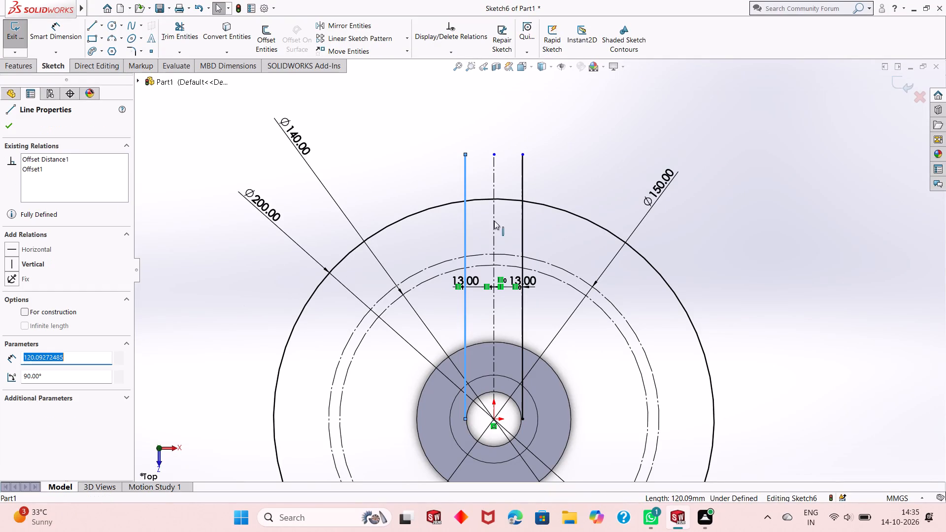
pyautogui.keyDown('ctrl'); pyautogui.click(522, 213); pyautogui.keyUp('ctrl')
pyautogui.click(569, 181)
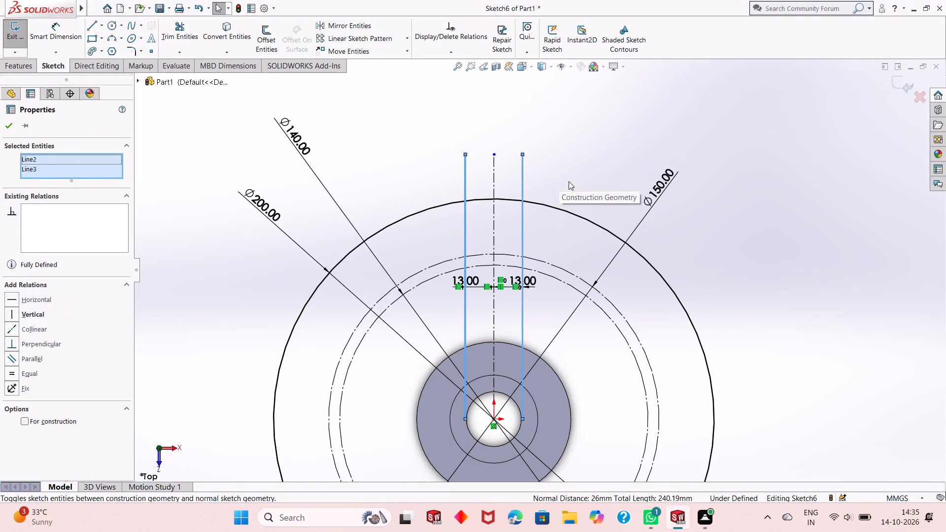
# Draw a line about 47 mm long from the left offset line's intersection with the 200 mm circle, sloping down and outward past the 140 mm circle.
pyautogui.click(92, 30)
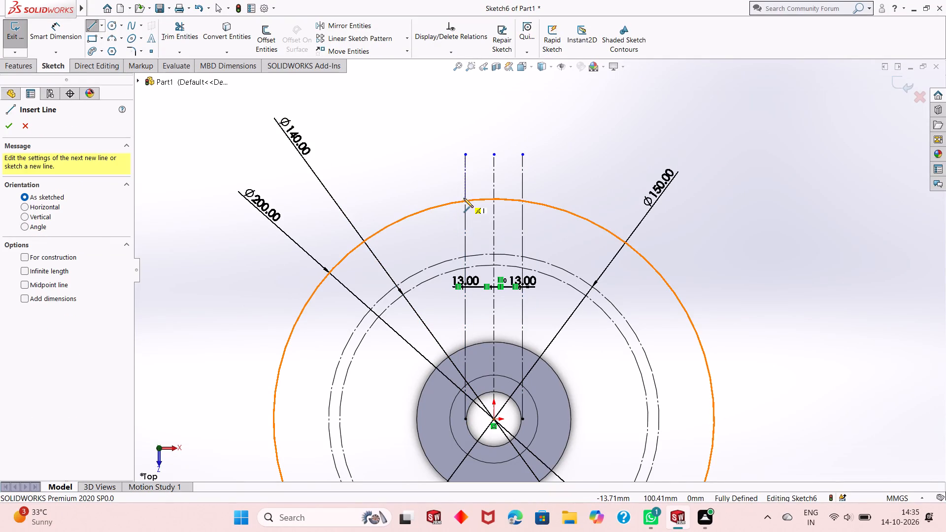
pyautogui.click(465, 201)
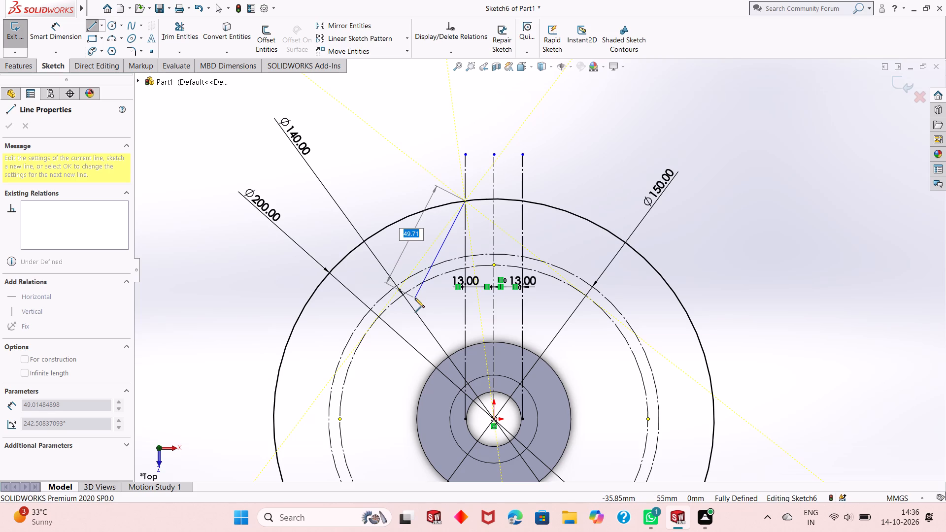
pyautogui.click(418, 294)
pyautogui.press('Escape')
pyautogui.press('Escape')
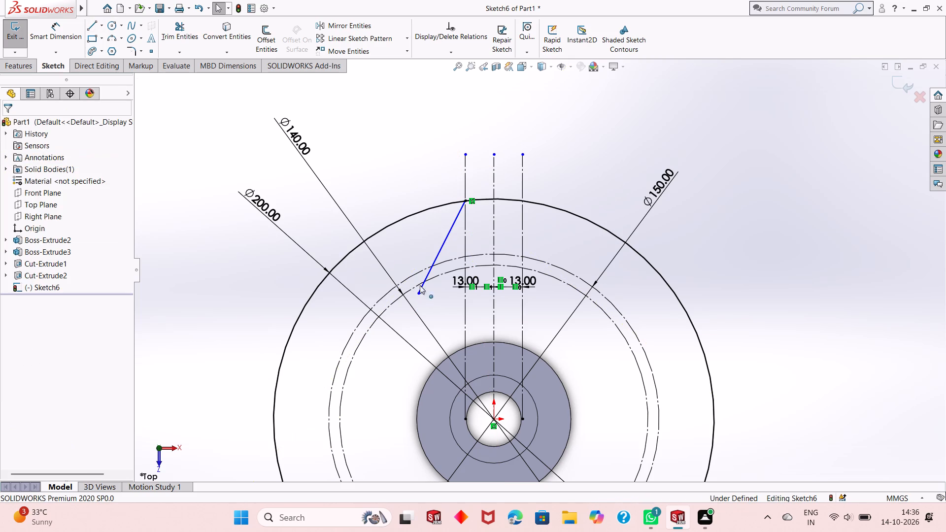
# Draw a line about 47 mm long from the right offset line's intersection with the 200 mm circle, sloping down and outward opposite the left one.
pyautogui.click(90, 26)
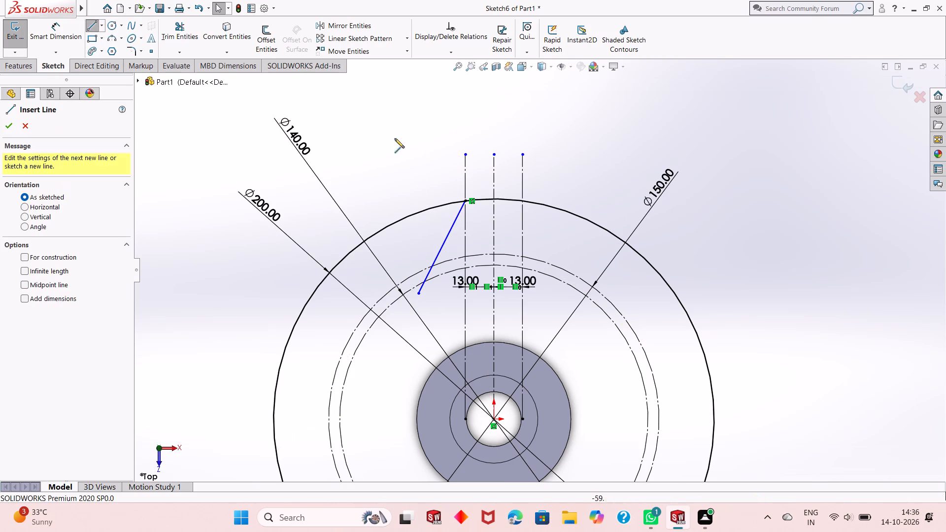
pyautogui.click(522, 200)
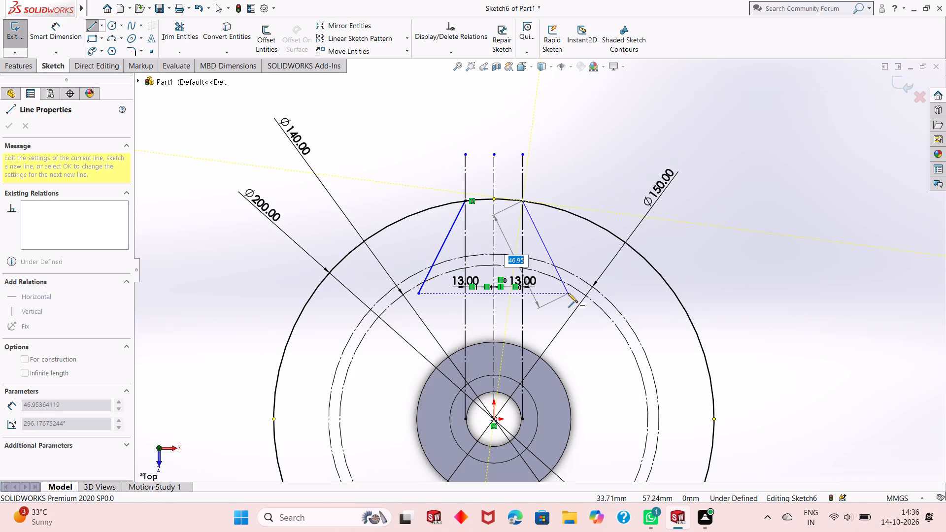
pyautogui.click(568, 293)
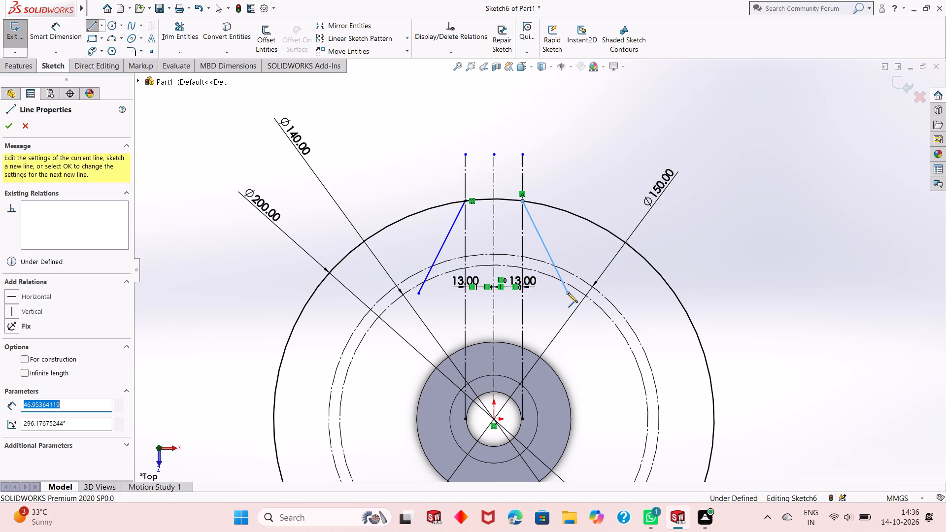
pyautogui.press('Escape')
pyautogui.press('Escape')
pyautogui.press('Escape')
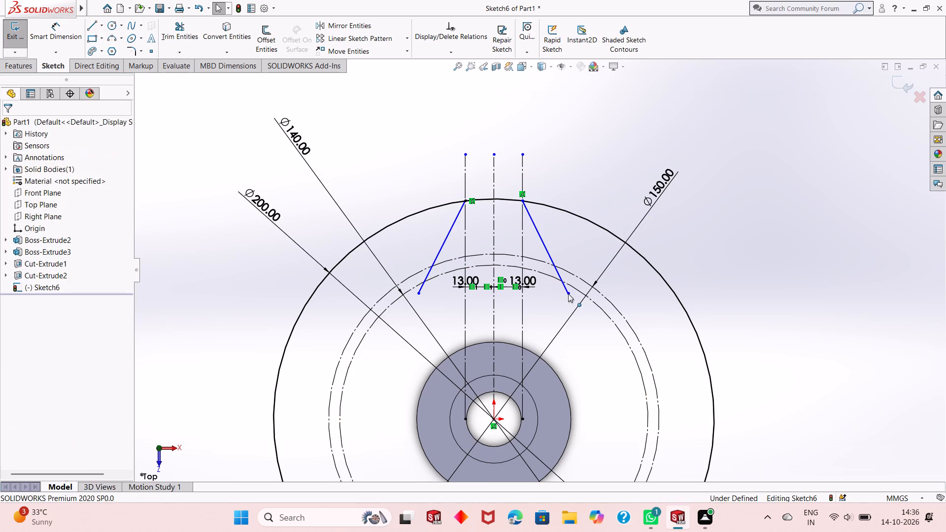
pyautogui.press('Escape')
pyautogui.press('Escape')
# Dimension the angle between the left sloping line and the vertical centerline as 10 degrees.
pyautogui.scroll(-1, 499, 228)
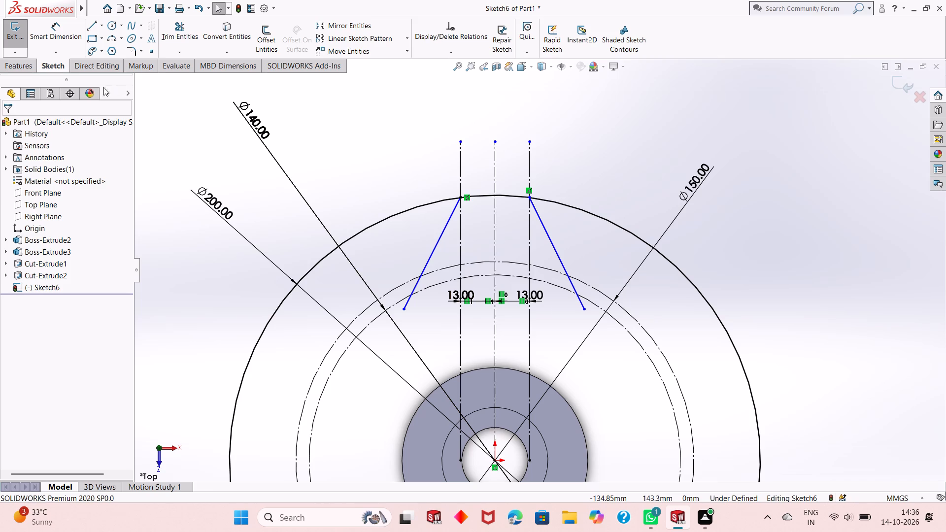
pyautogui.click(60, 38)
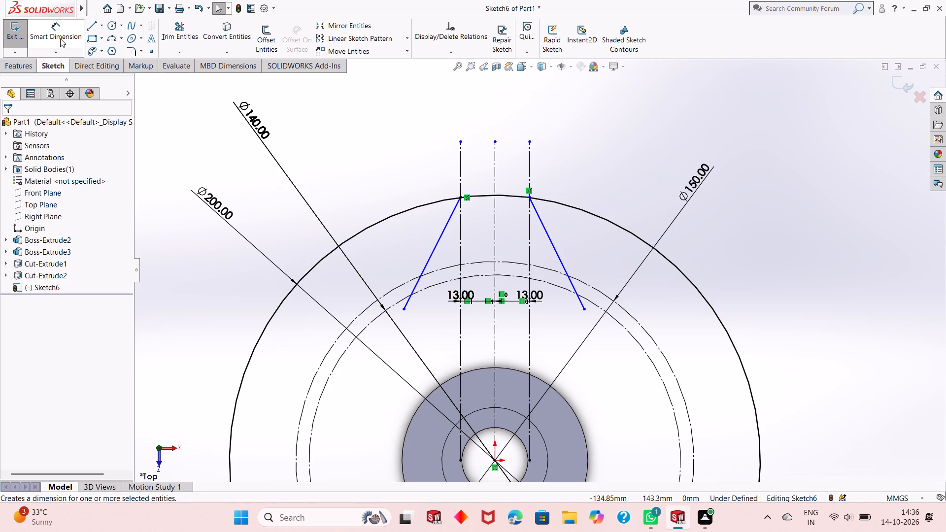
pyautogui.click(440, 240)
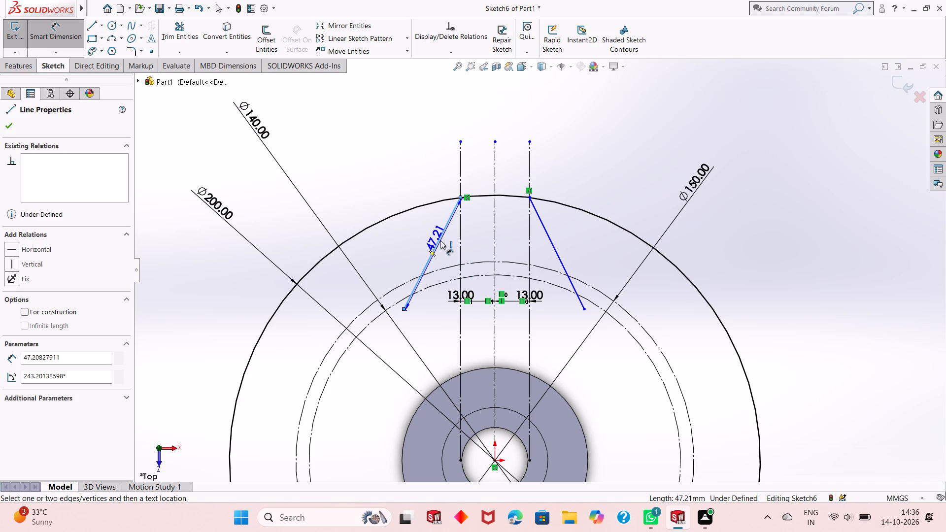
pyautogui.click(494, 241)
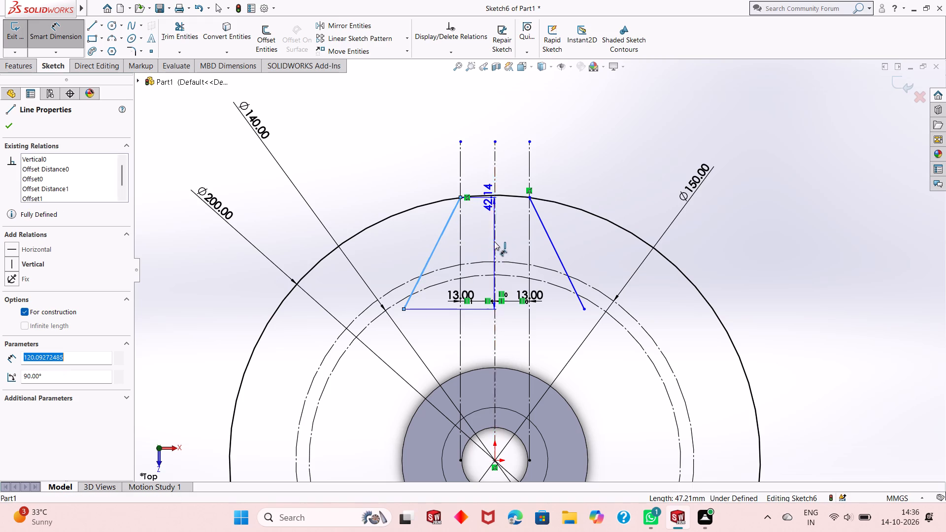
pyautogui.click(424, 304)
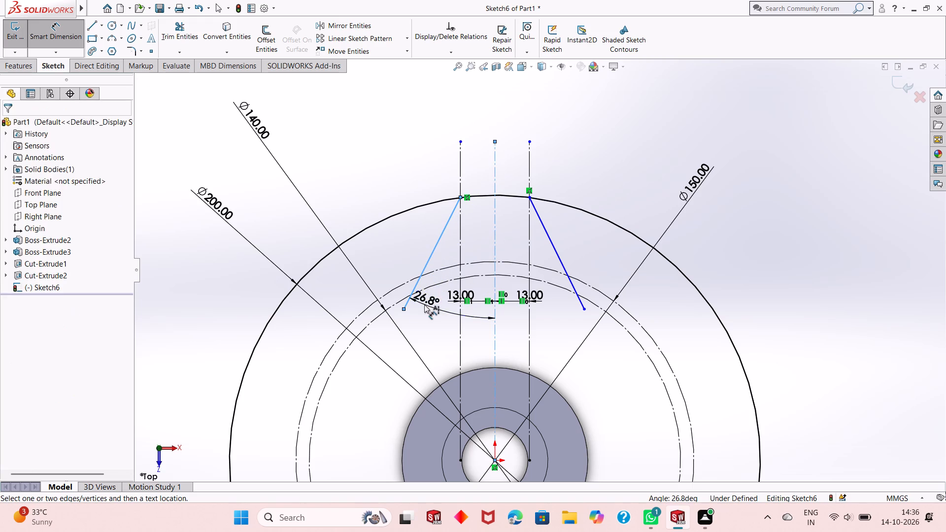
pyautogui.write('10')
pyautogui.press('Return')
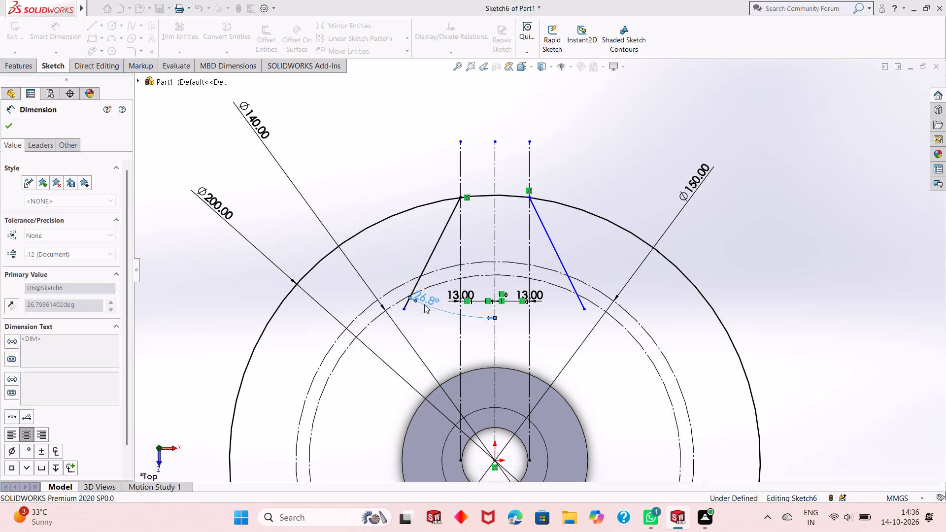
# Dimension the angle between the right sloping line and the vertical centerline as 10 degrees.
pyautogui.click(560, 257)
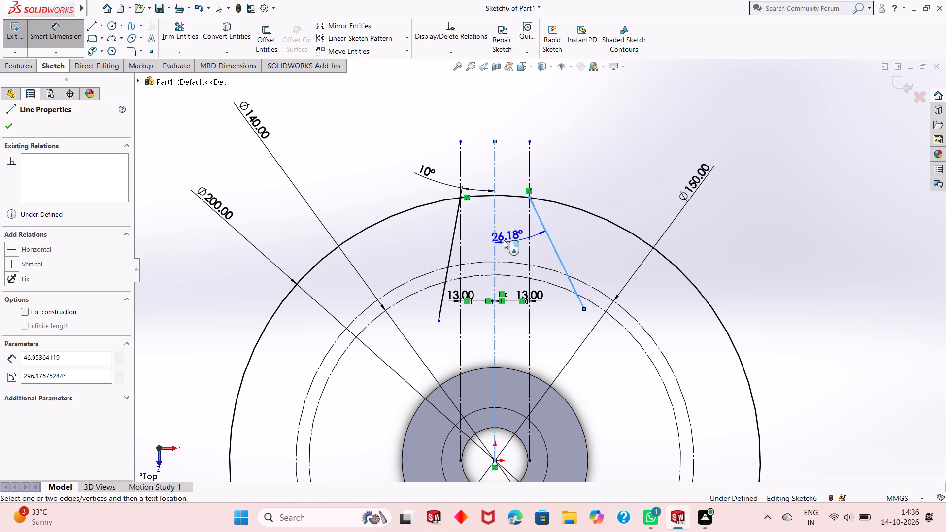
pyautogui.click(556, 313)
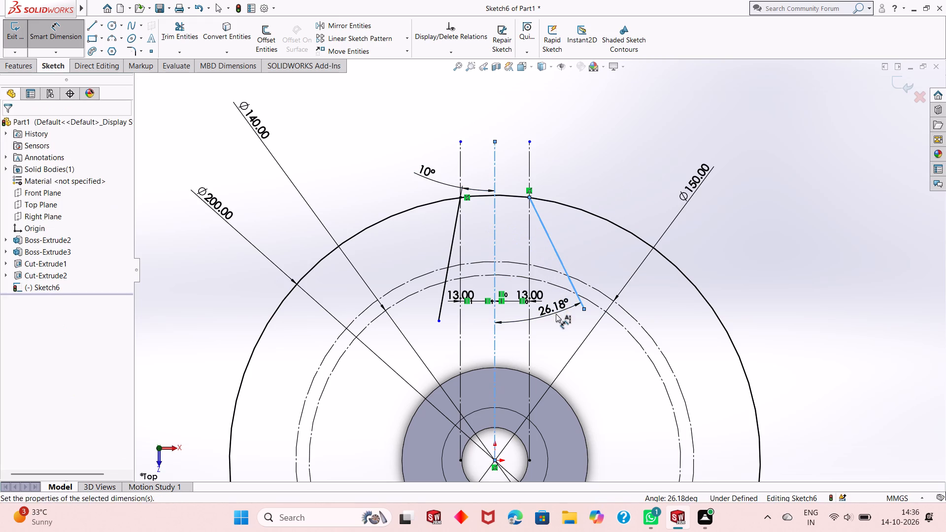
pyautogui.write('10')
pyautogui.press('Return')
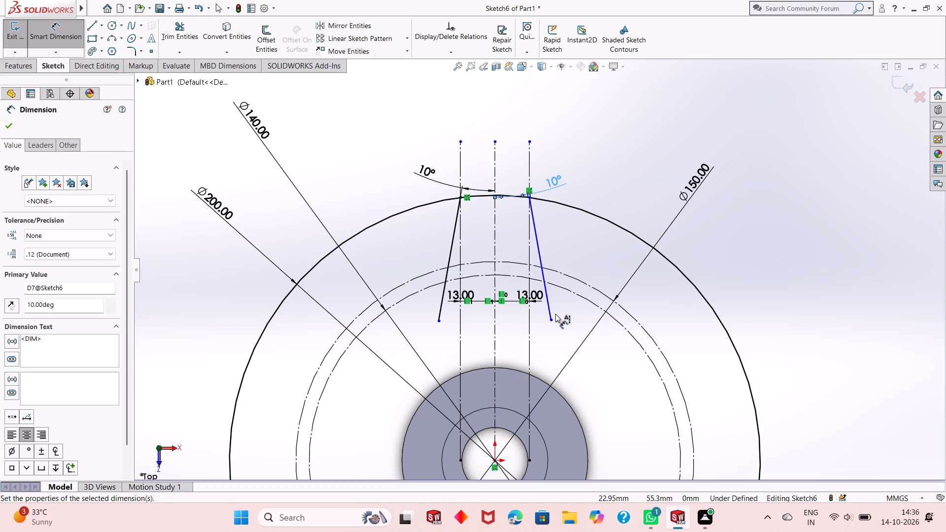
# Undo the right sloping line's angle dimension and delete that line from the sketch.
pyautogui.scroll(-5, 515, 199)
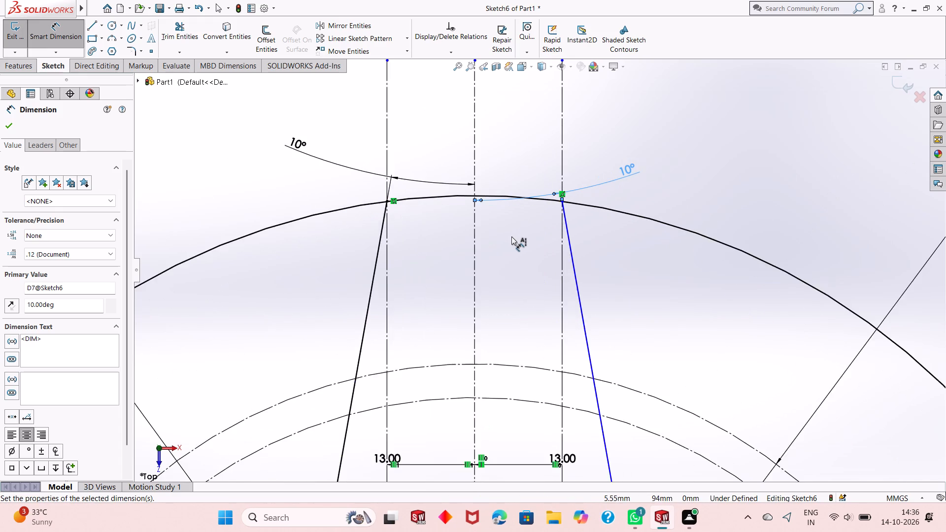
pyautogui.scroll(-2, 511, 236)
pyautogui.scroll(-3, 589, 174)
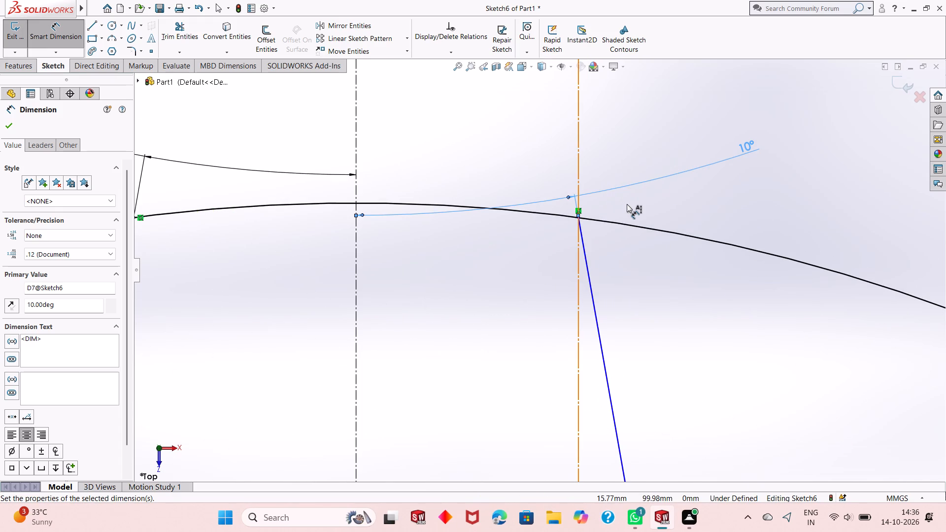
pyautogui.hotkey('ctrl', 'z')
pyautogui.click(608, 281)
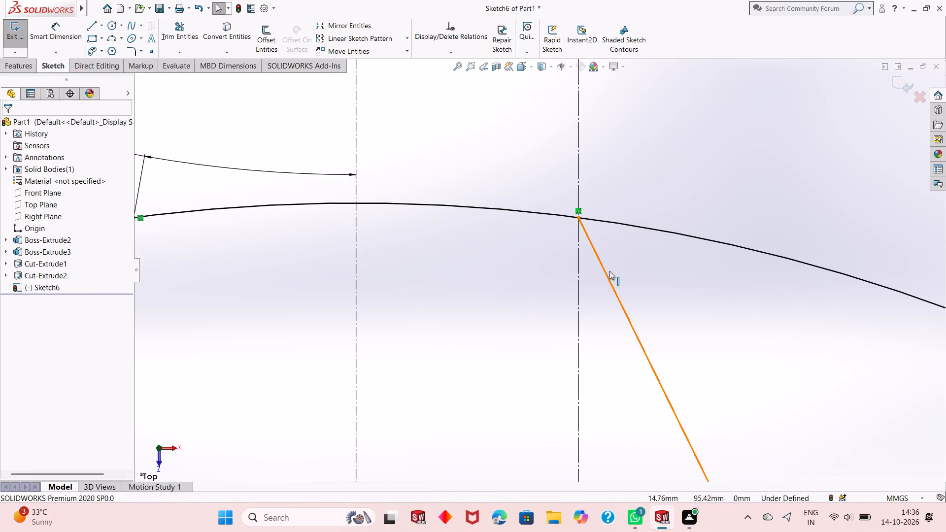
pyautogui.rightClick(650, 164)
pyautogui.click(677, 298)
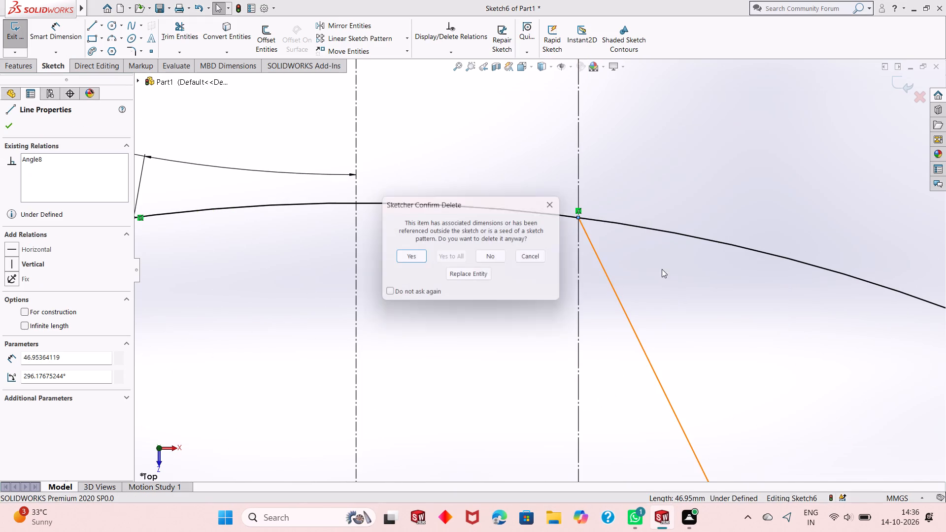
pyautogui.click(410, 255)
# Draw a line about 43 mm long from the right offset line's intersection with the 200 mm circle, sloping down and outward past the 140 mm circle.
pyautogui.scroll(2, 495, 295)
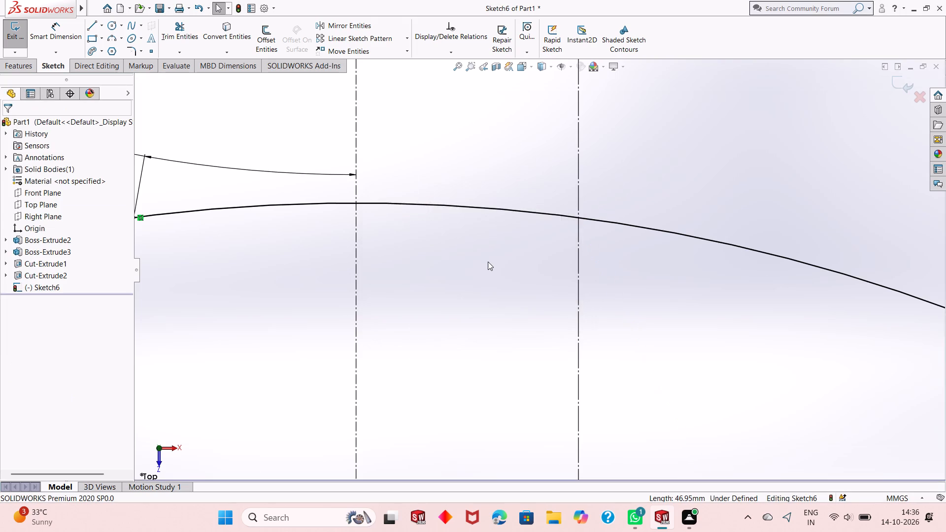
pyautogui.scroll(8, 488, 262)
pyautogui.scroll(-2, 591, 367)
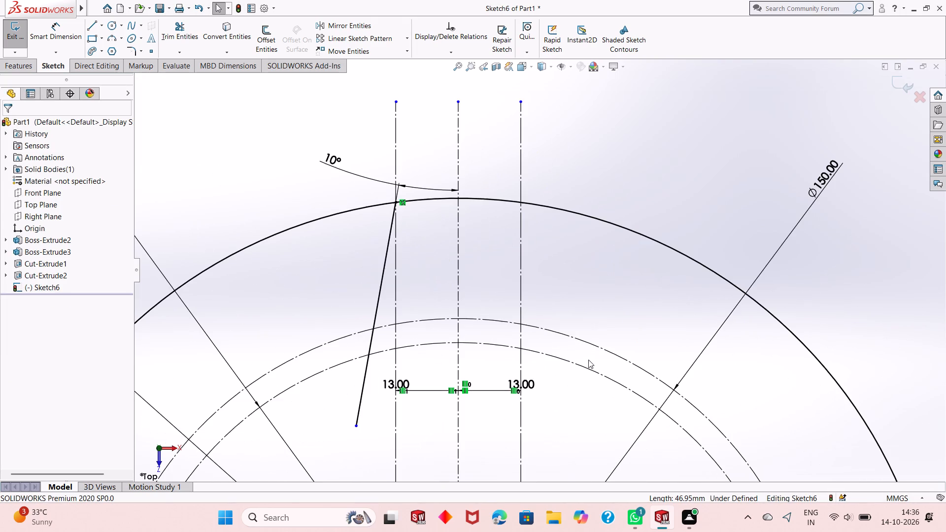
pyautogui.click(93, 22)
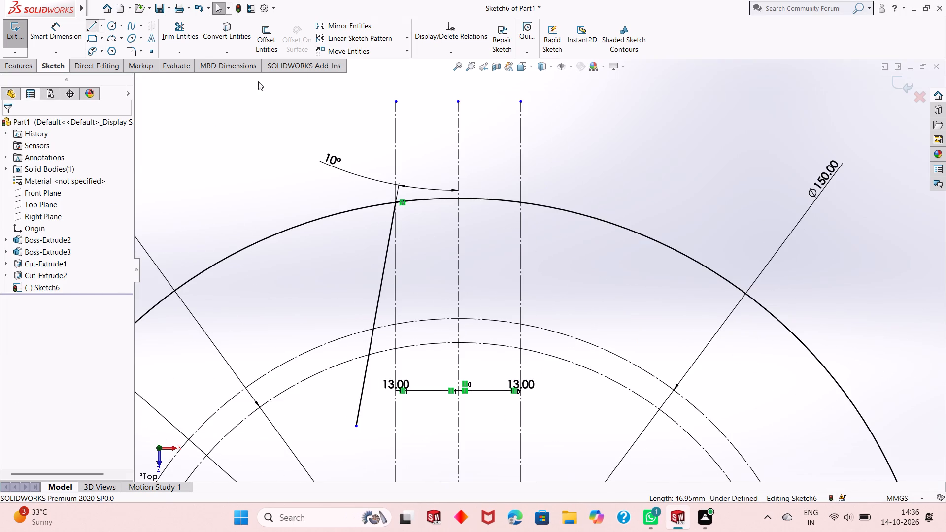
pyautogui.click(520, 202)
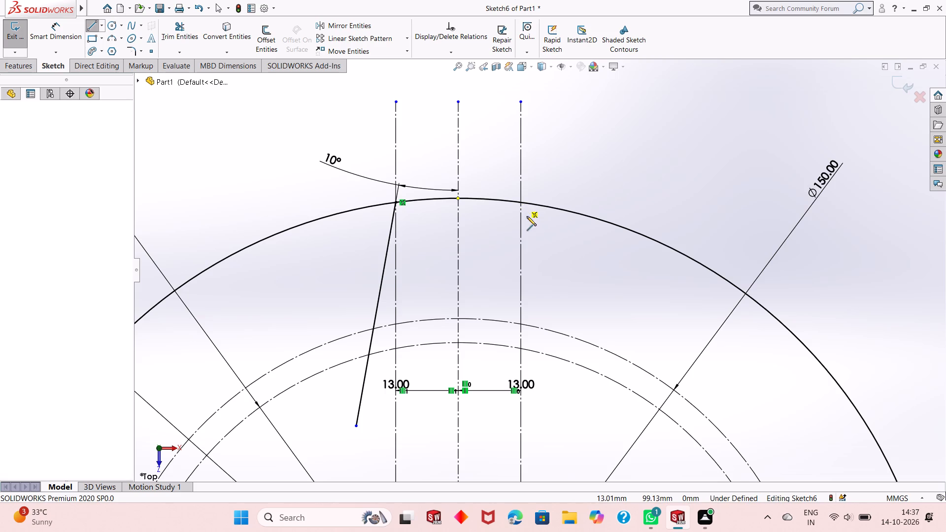
pyautogui.click(590, 397)
pyautogui.rightClick(597, 336)
pyautogui.click(613, 347)
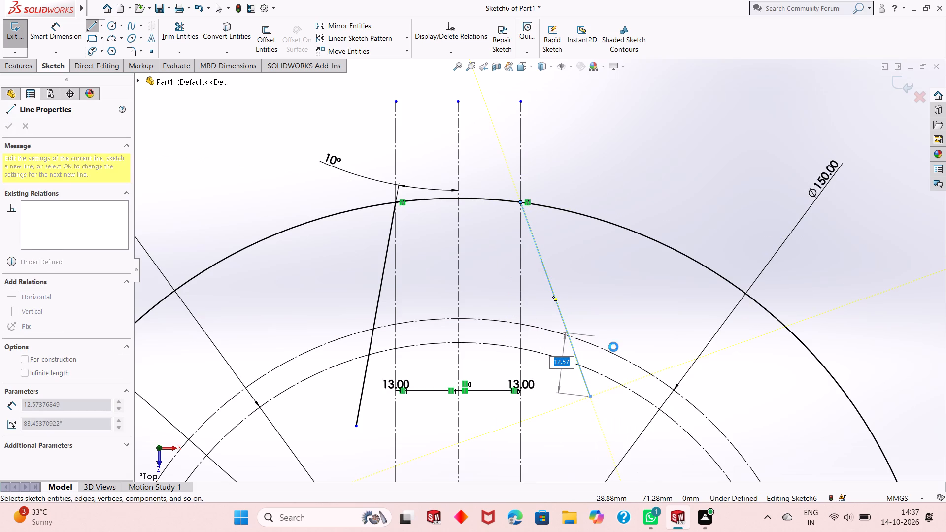
# Dimension the angle between the new right sloping line and the vertical centerline as 10 degrees.
pyautogui.click(54, 33)
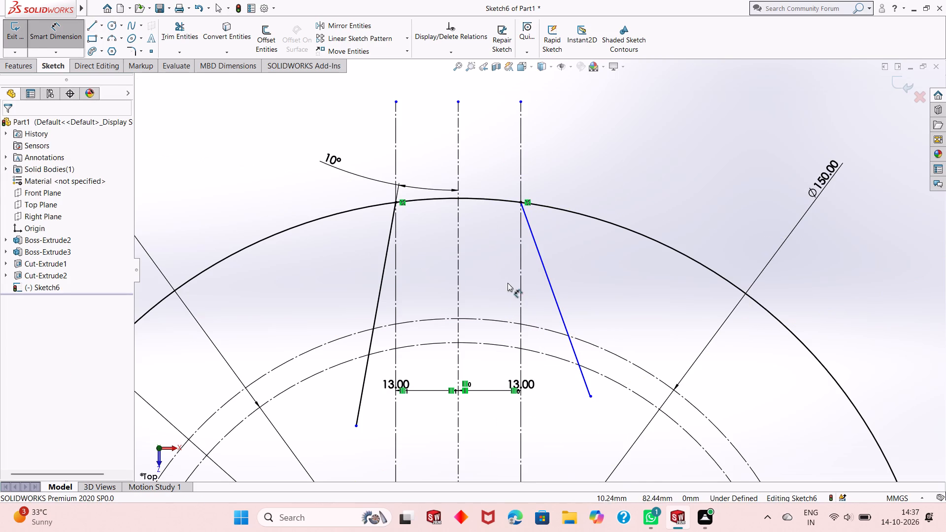
pyautogui.click(457, 276)
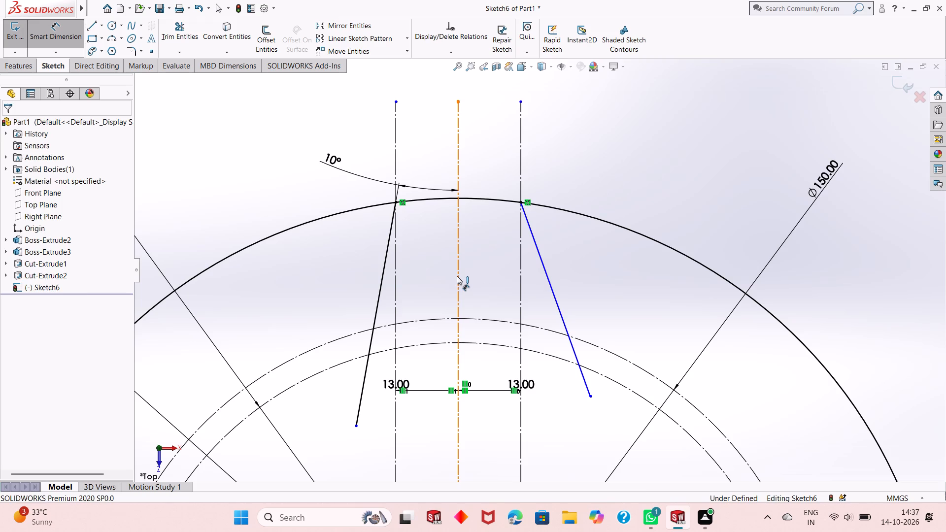
pyautogui.click(543, 262)
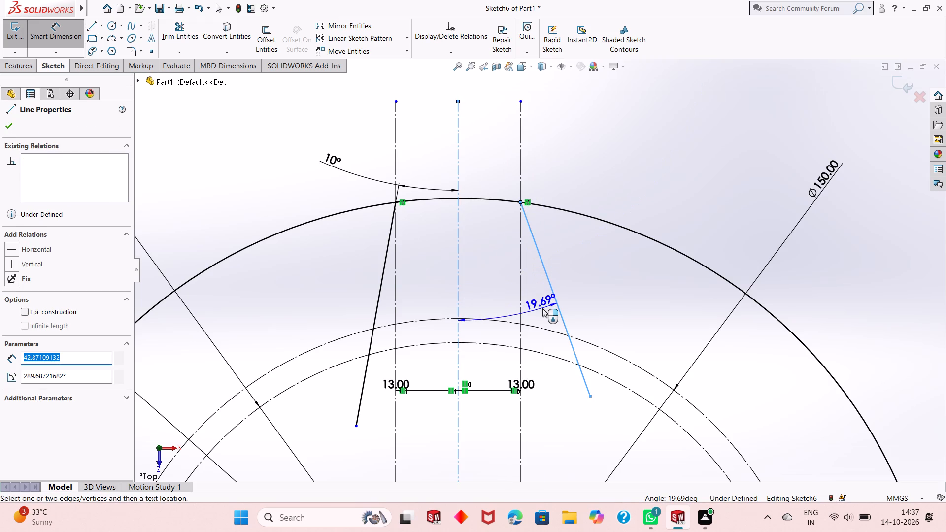
pyautogui.click(542, 308)
pyautogui.write('10')
pyautogui.press('Return')
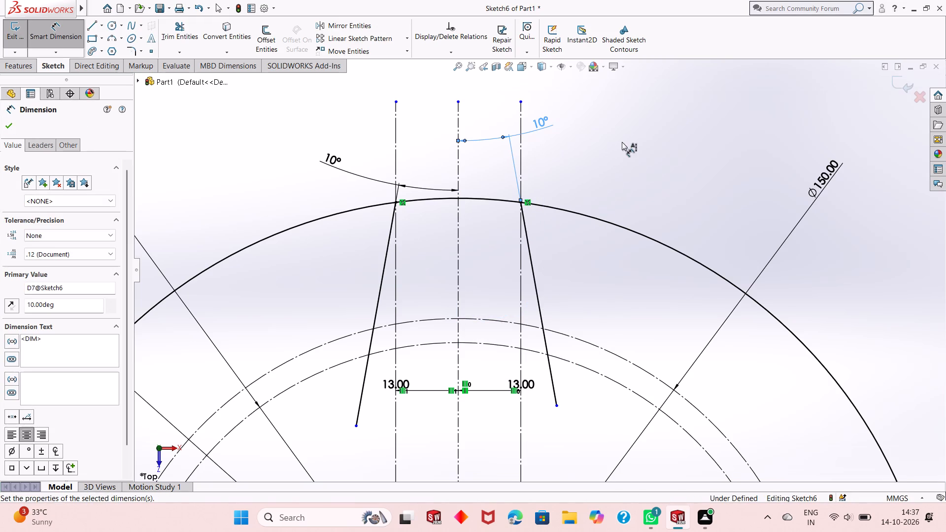
pyautogui.rightClick(633, 129)
pyautogui.click(661, 160)
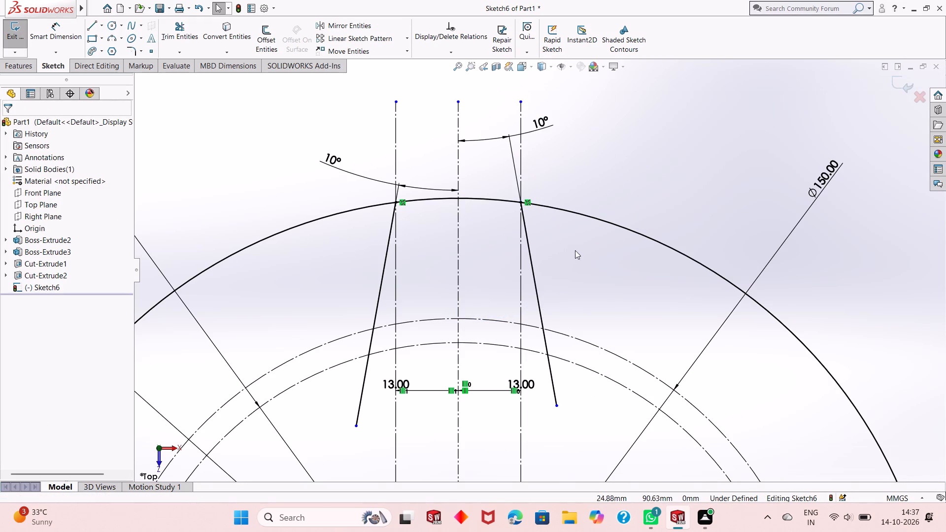
# Trim the ends of both sloping lines that extend inside the 140 mm construction circle.
pyautogui.scroll(2, 570, 260)
pyautogui.scroll(-1, 504, 352)
pyautogui.scroll(-1, 503, 306)
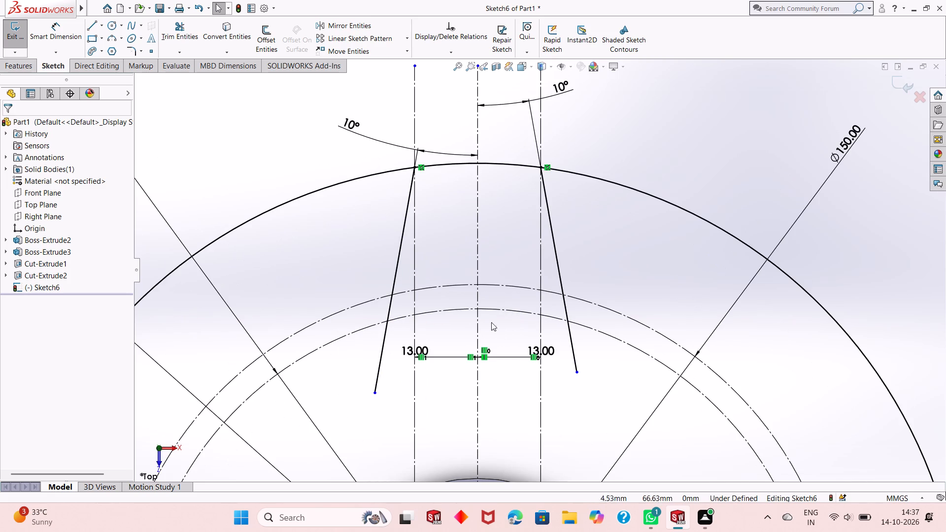
pyautogui.click(179, 40)
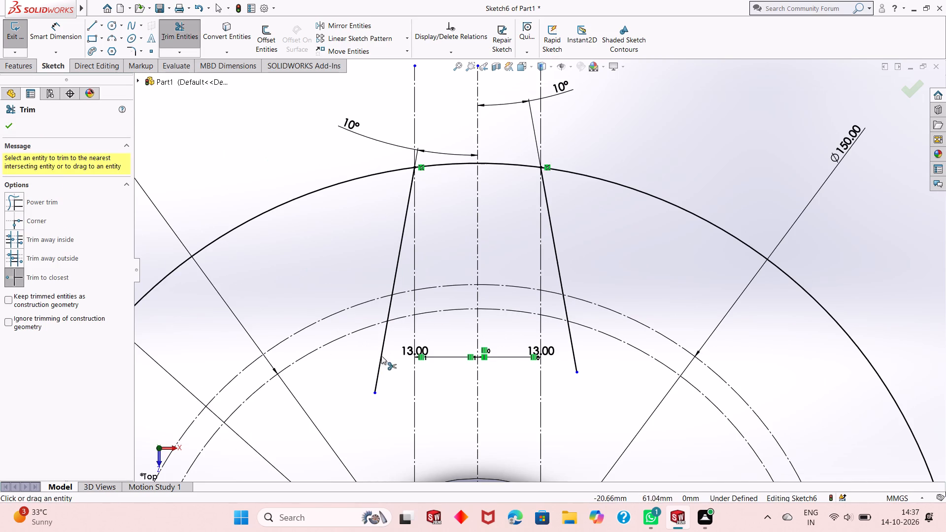
pyautogui.click(385, 346)
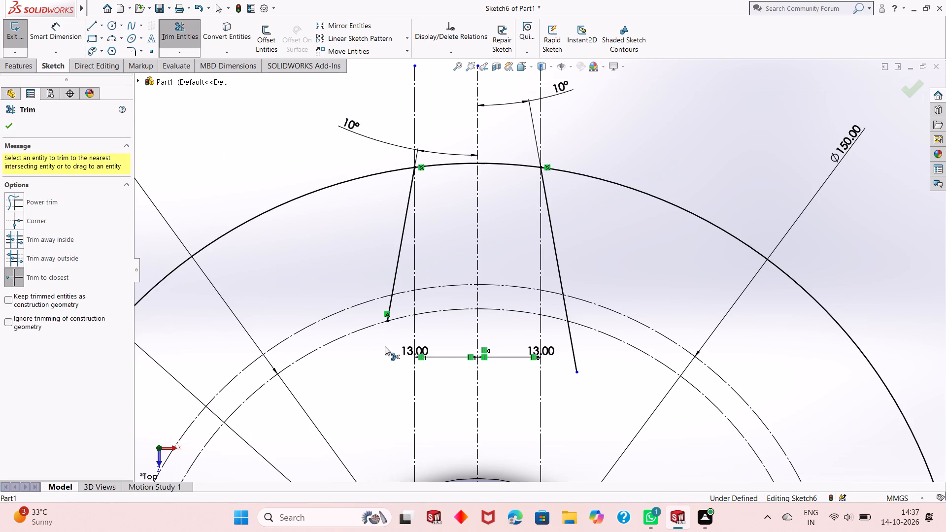
pyautogui.click(575, 349)
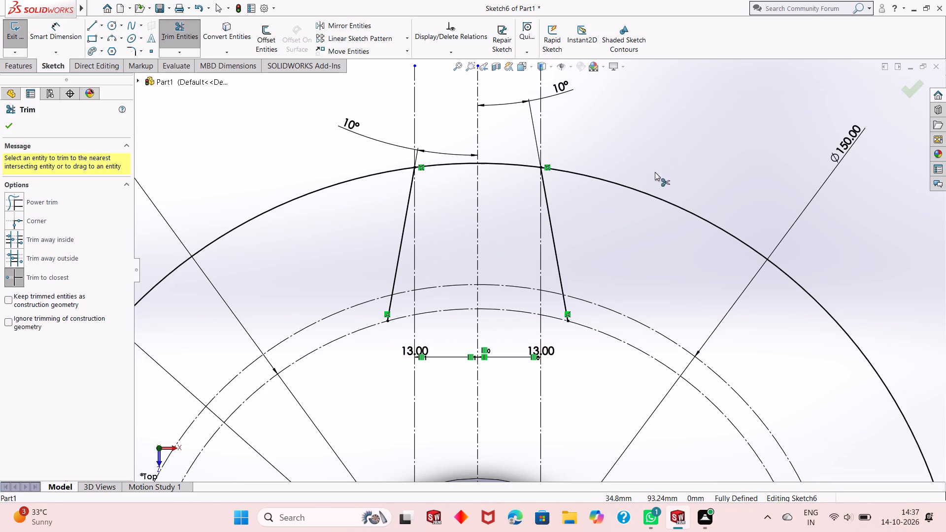
pyautogui.rightClick(665, 146)
pyautogui.click(684, 179)
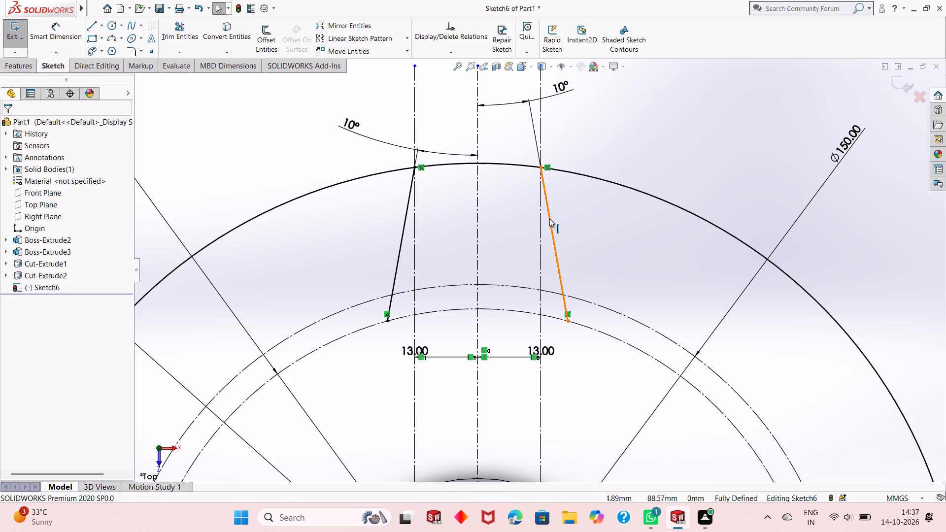
# Trim away the 200 mm circle outside the two sloping lines, keeping only the short arc between their upper ends.
pyautogui.scroll(2, 549, 217)
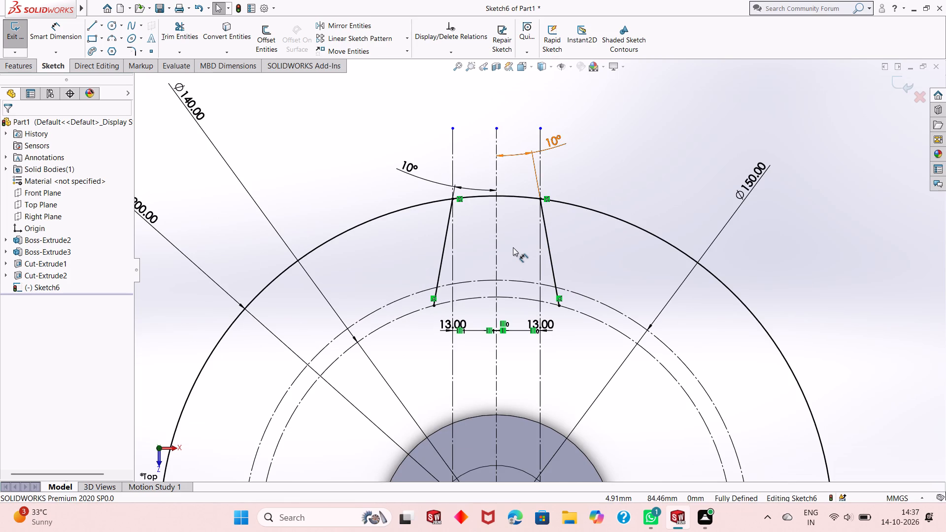
pyautogui.scroll(-3, 513, 247)
pyautogui.scroll(1, 513, 247)
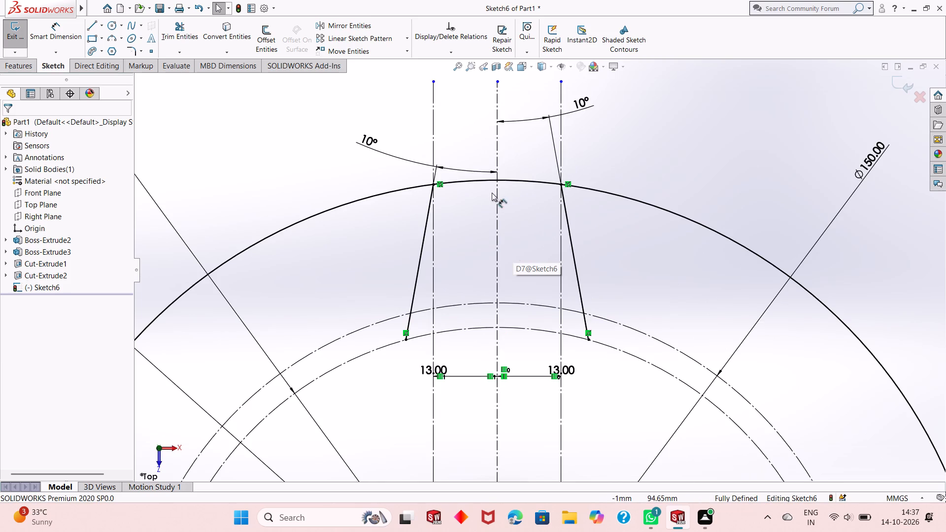
pyautogui.scroll(-1, 522, 208)
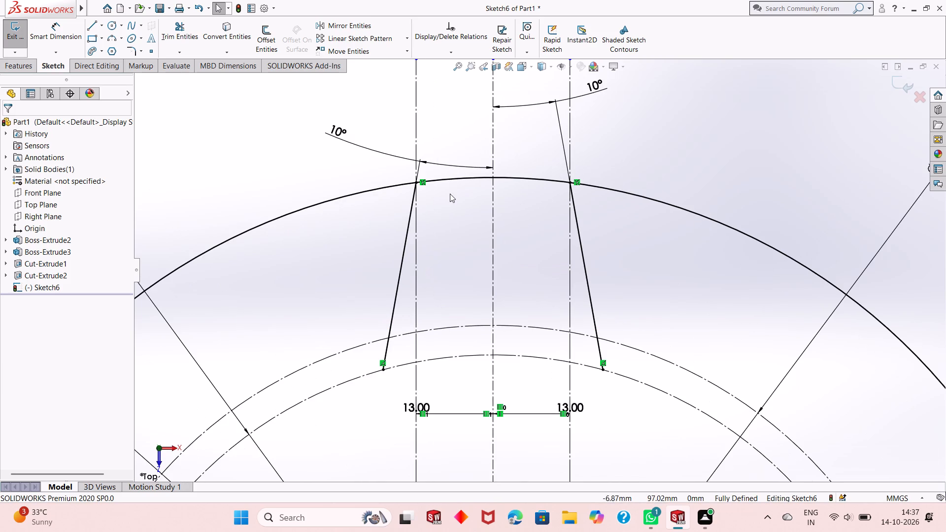
pyautogui.scroll(-6, 439, 192)
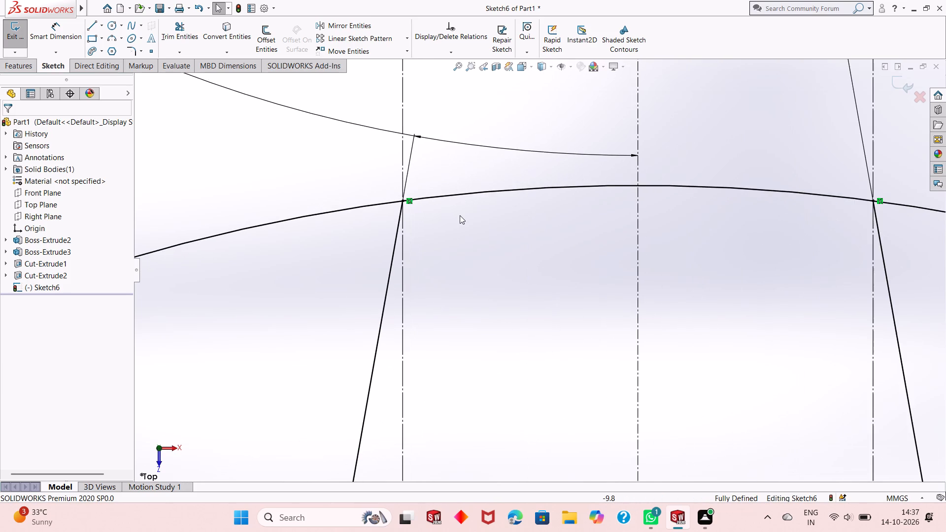
pyautogui.scroll(-1, 460, 215)
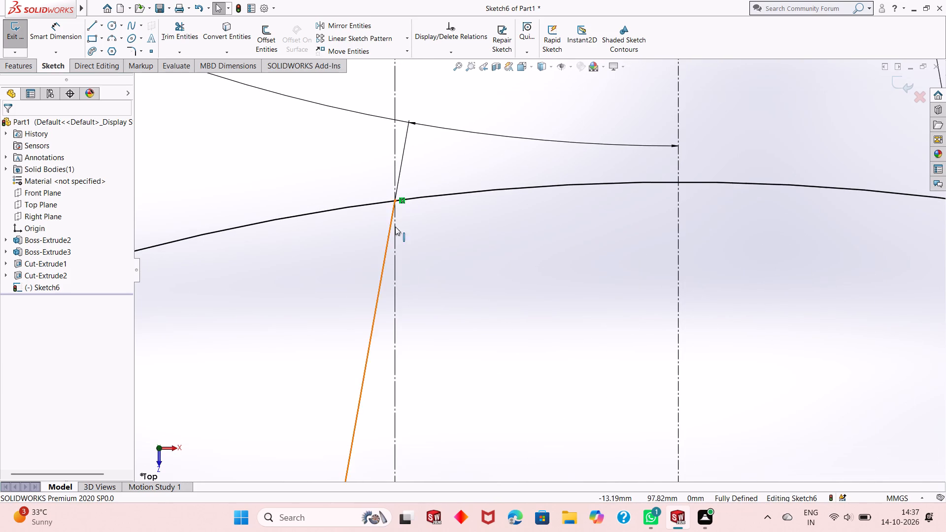
pyautogui.scroll(14, 474, 222)
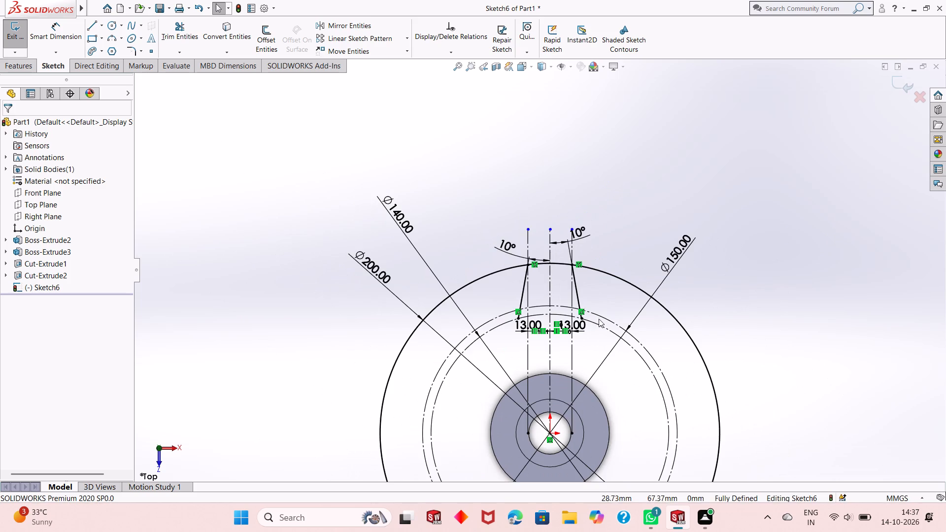
pyautogui.scroll(-2, 600, 321)
pyautogui.click(180, 33)
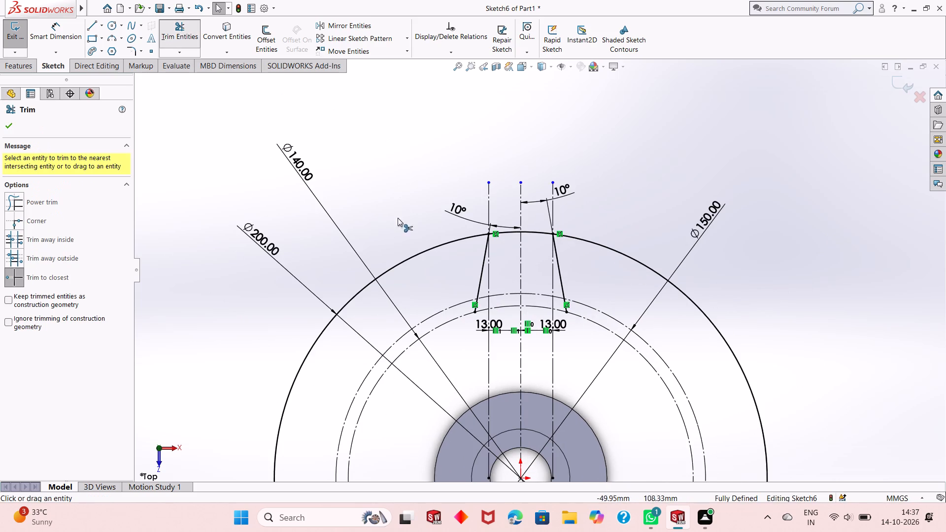
pyautogui.click(416, 256)
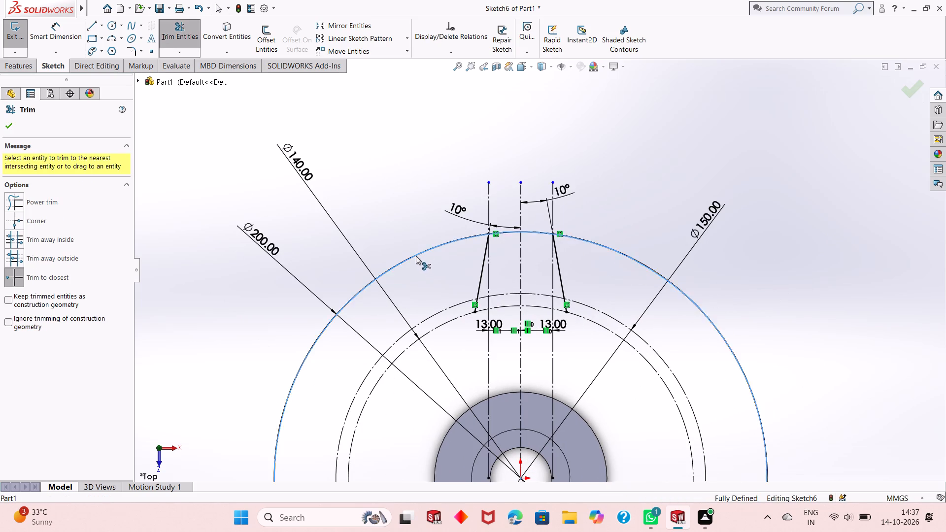
pyautogui.rightClick(638, 166)
pyautogui.click(666, 197)
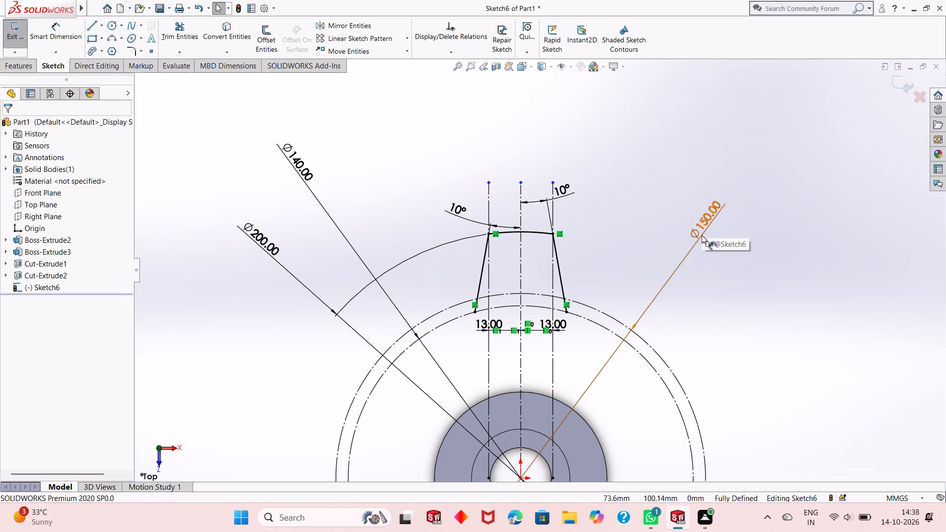
# Fillet both upper corners of the tooth profile, between the tip arc and each sloping line, with an 8 mm radius.
pyautogui.scroll(1, 530, 264)
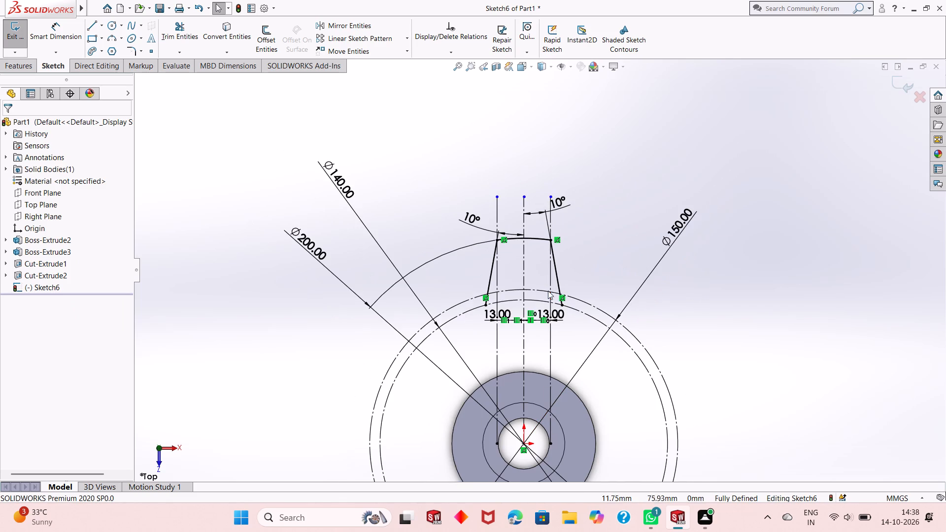
pyautogui.scroll(-3, 526, 255)
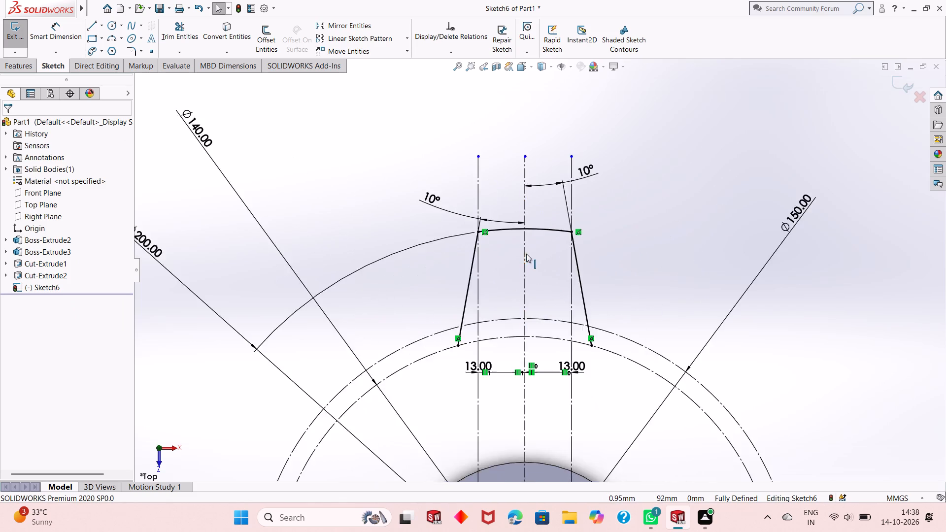
pyautogui.scroll(-9, 526, 254)
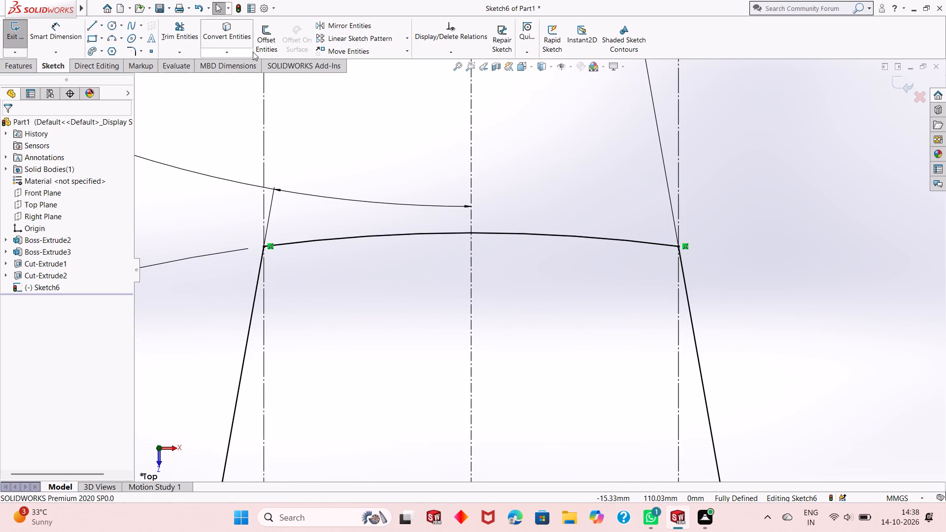
pyautogui.click(135, 49)
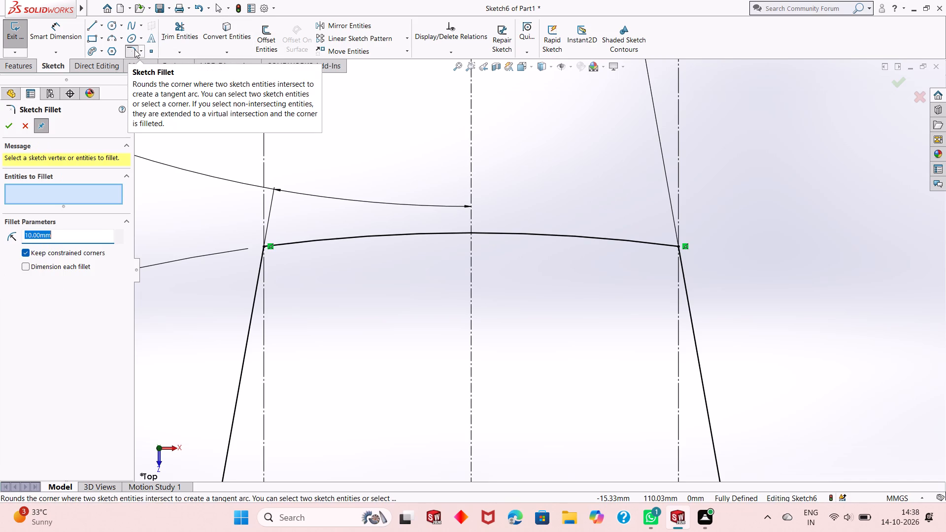
pyautogui.press('8')
pyautogui.press('Return')
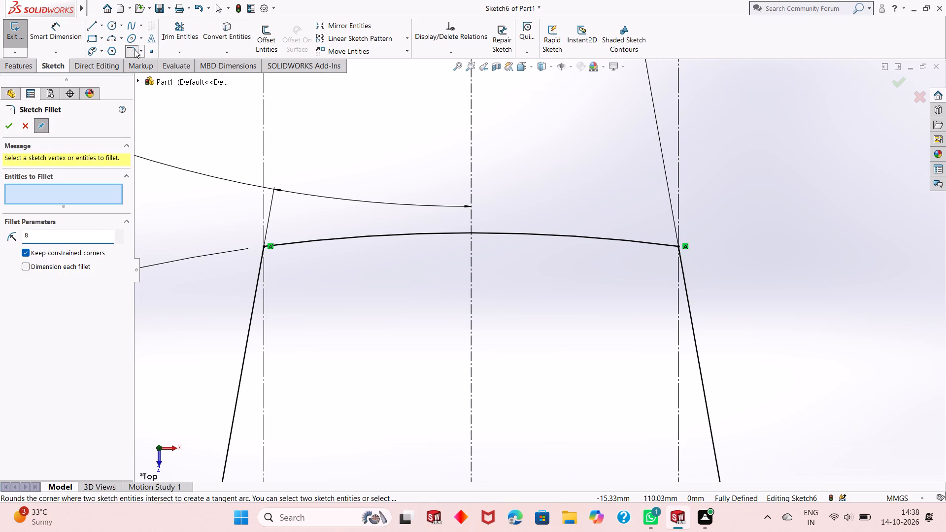
pyautogui.press('Return')
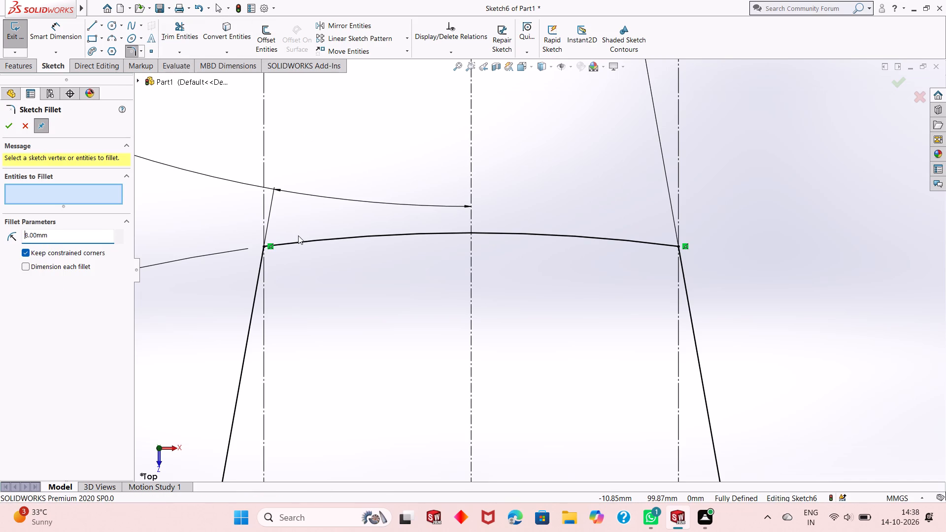
pyautogui.click(258, 269)
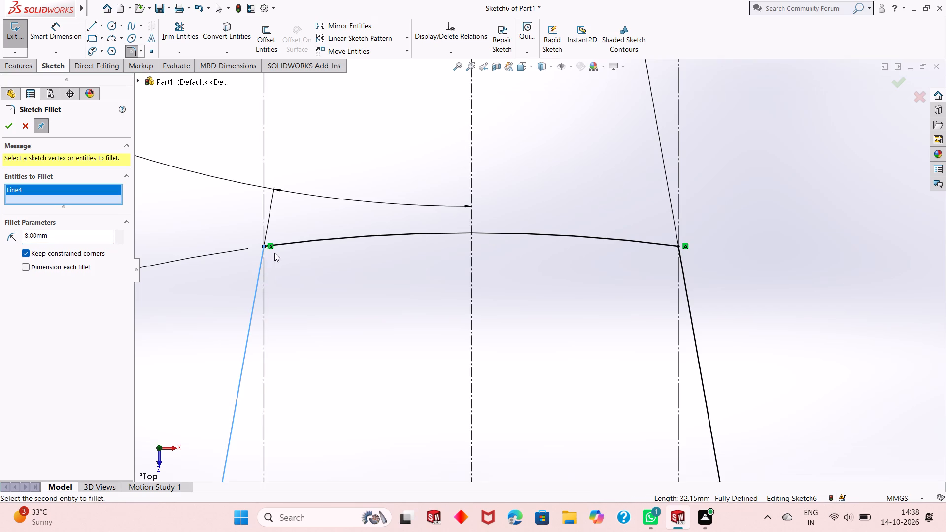
pyautogui.click(311, 242)
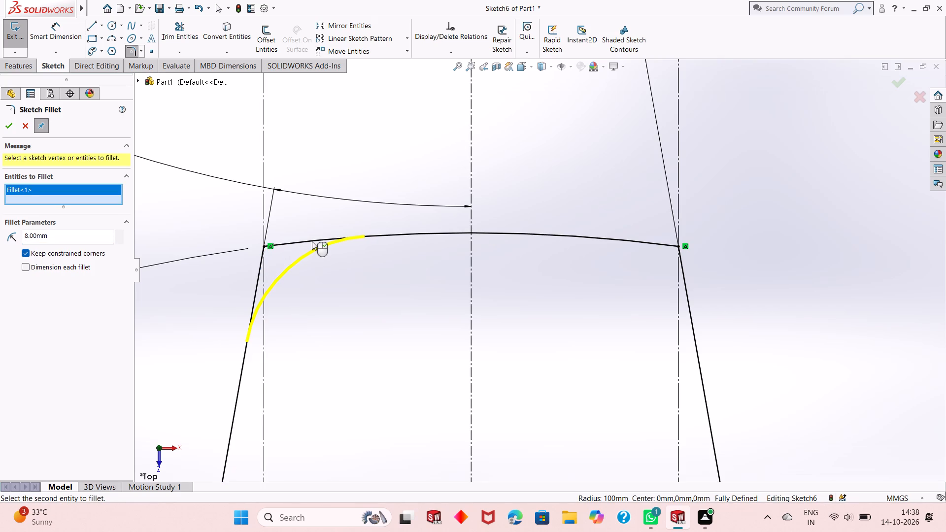
pyautogui.click(642, 239)
pyautogui.click(689, 310)
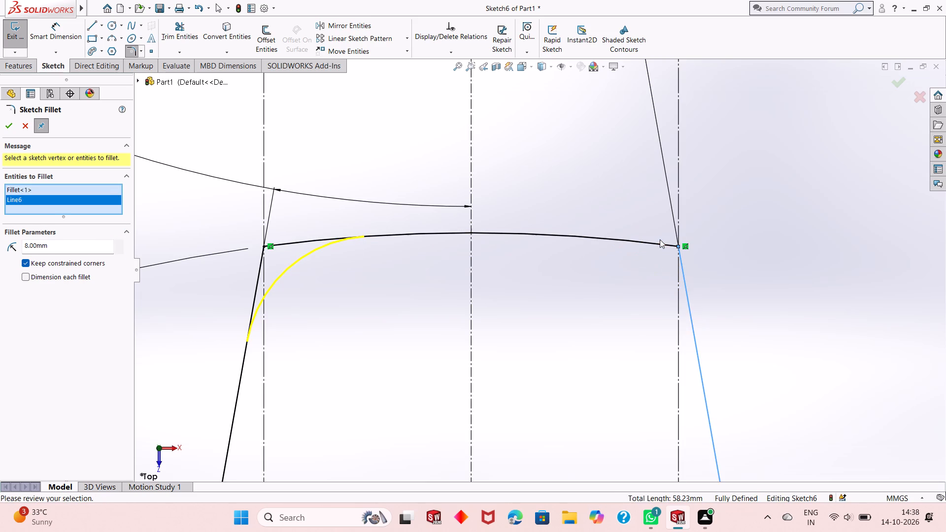
pyautogui.click(656, 246)
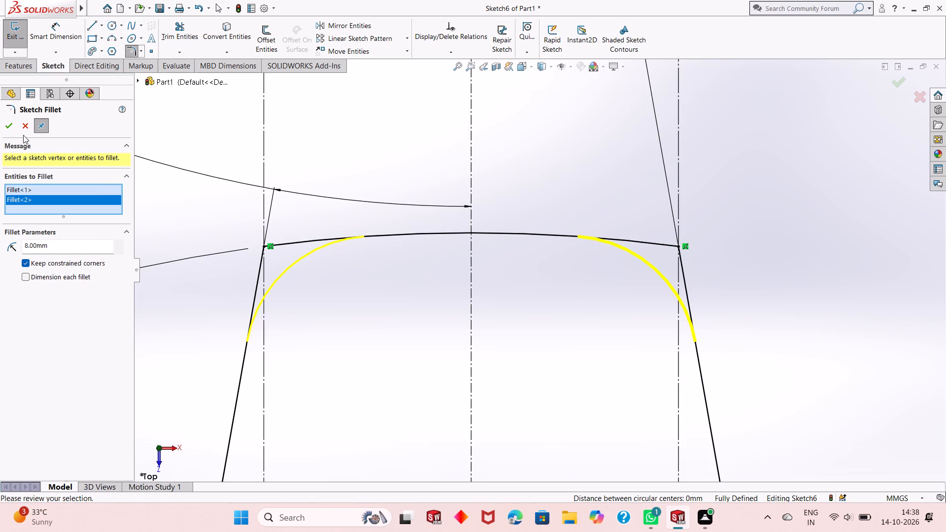
pyautogui.click(9, 124)
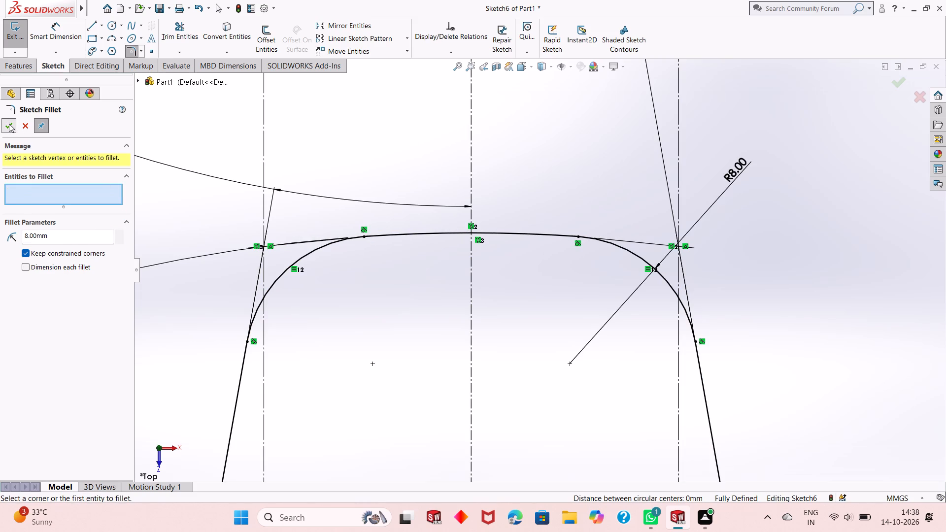
pyautogui.click(9, 124)
# Trim the lower ends of both sloping lines back to the 150 mm construction circle.
pyautogui.scroll(3, 315, 233)
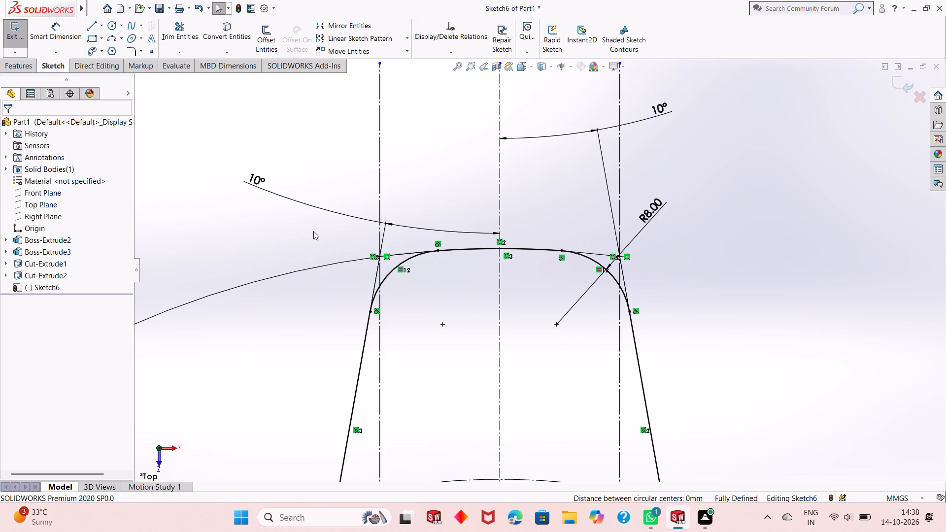
pyautogui.scroll(1, 313, 231)
pyautogui.scroll(2, 471, 305)
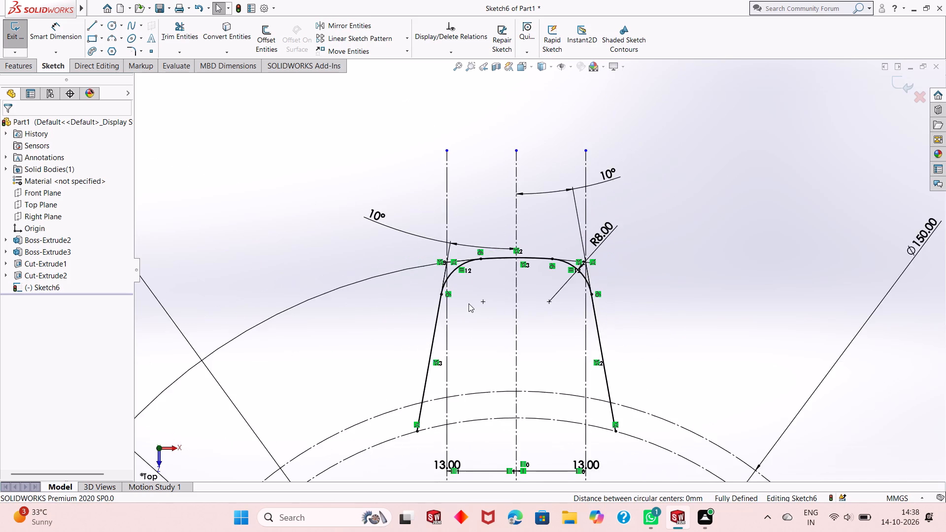
pyautogui.scroll(2, 469, 303)
pyautogui.scroll(-2, 589, 429)
pyautogui.scroll(-1, 517, 384)
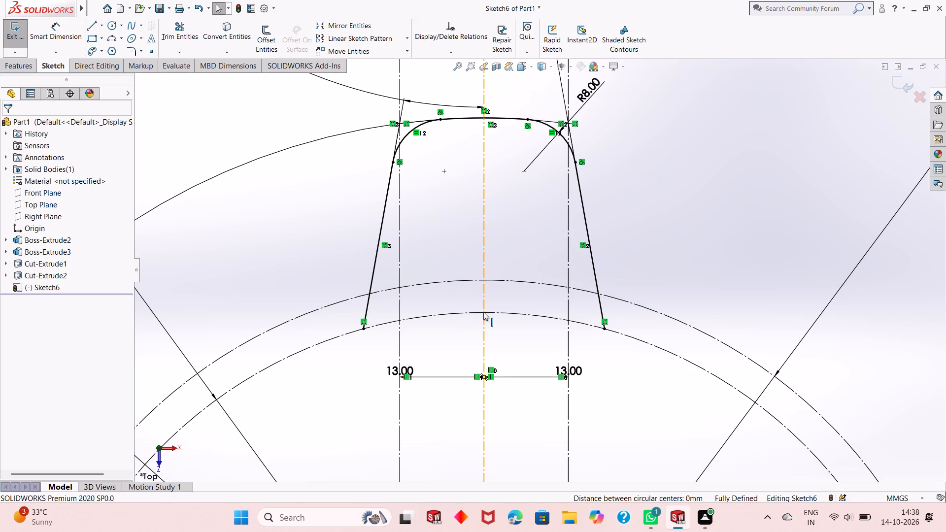
pyautogui.scroll(3, 483, 312)
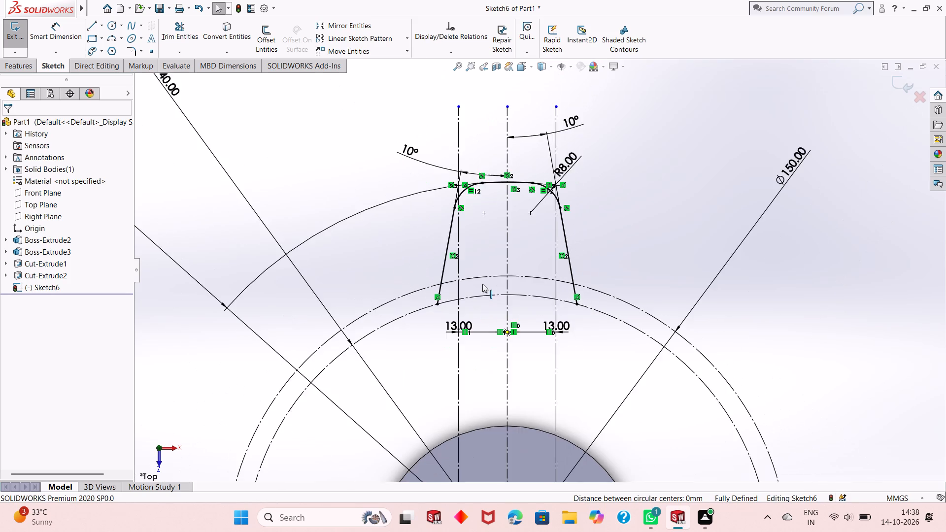
pyautogui.scroll(2, 482, 284)
pyautogui.scroll(-2, 497, 360)
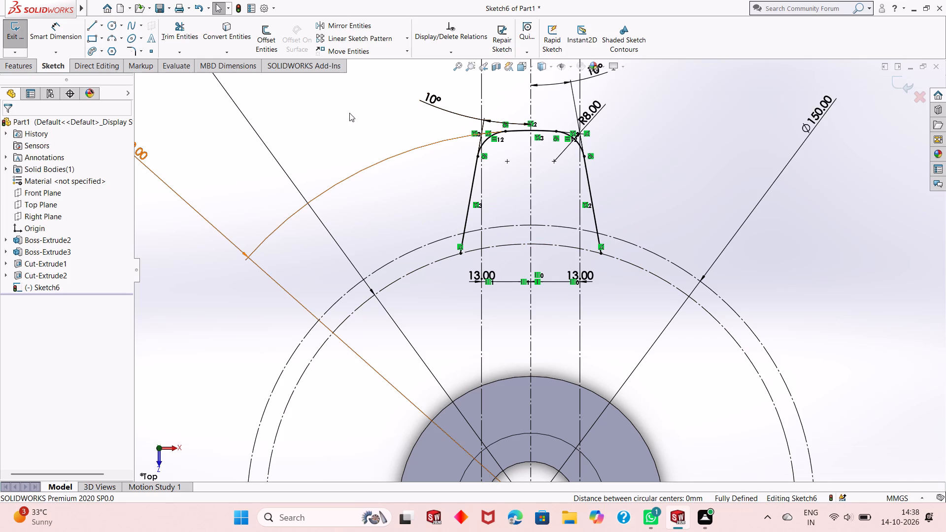
pyautogui.click(181, 26)
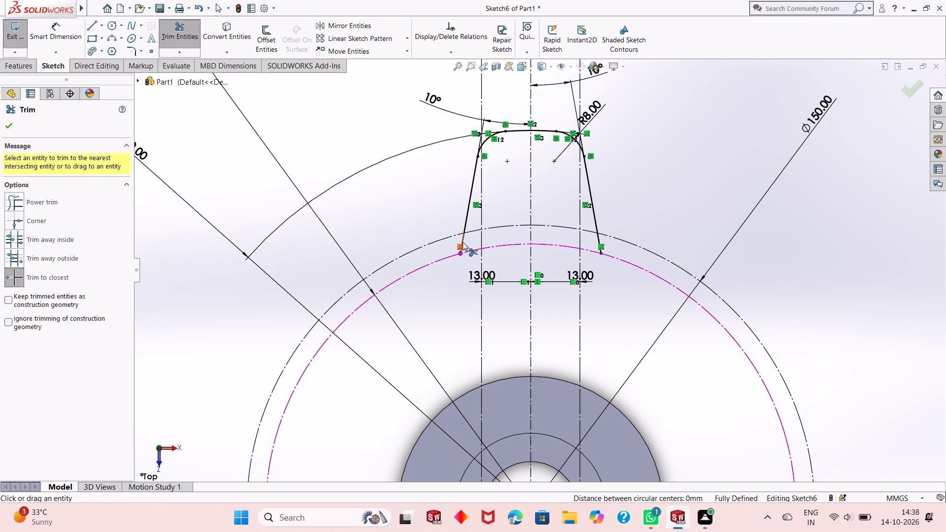
pyautogui.click(462, 241)
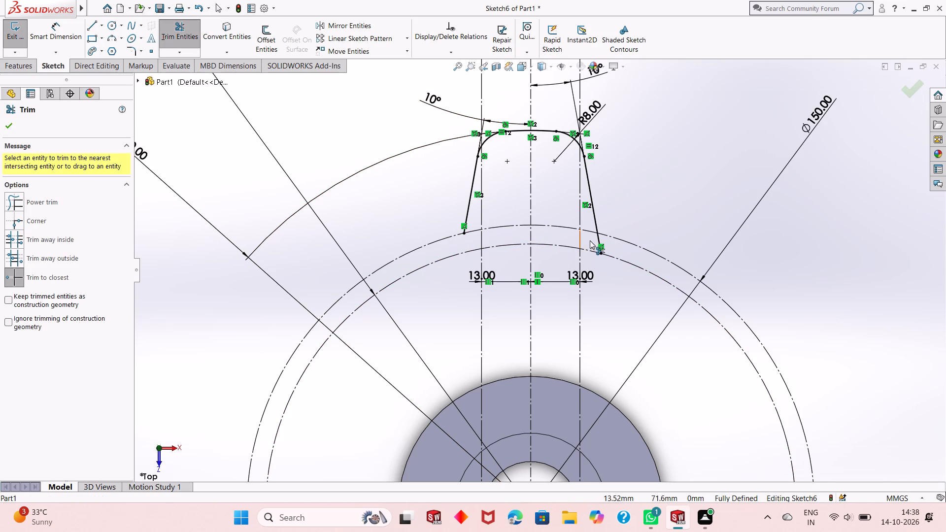
pyautogui.click(599, 242)
pyautogui.rightClick(659, 194)
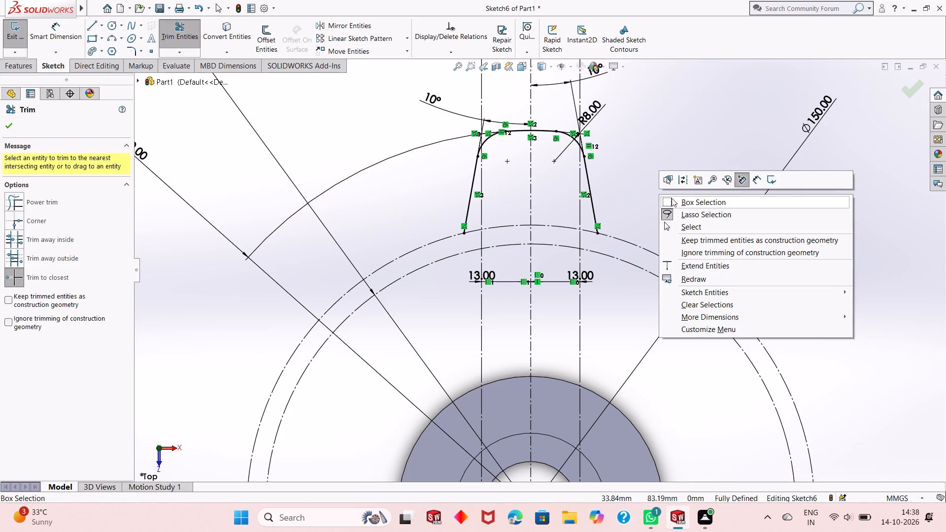
pyautogui.click(685, 228)
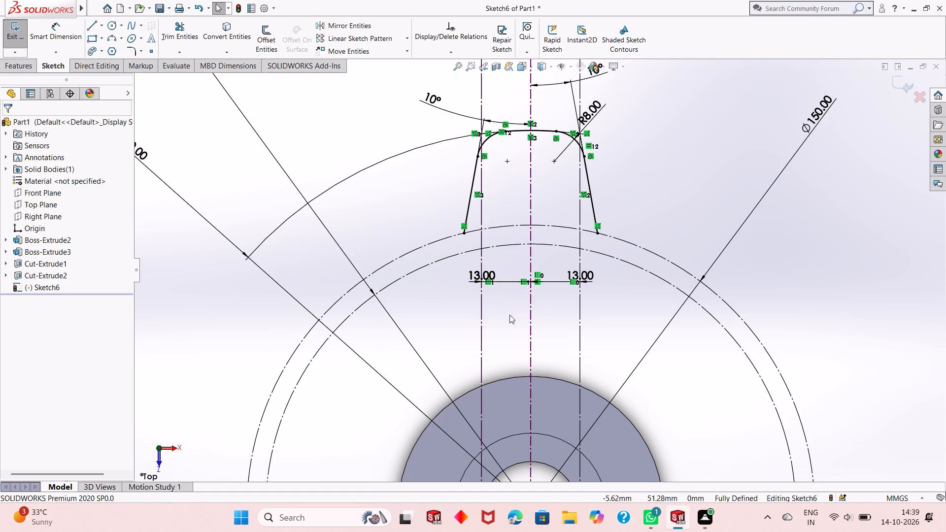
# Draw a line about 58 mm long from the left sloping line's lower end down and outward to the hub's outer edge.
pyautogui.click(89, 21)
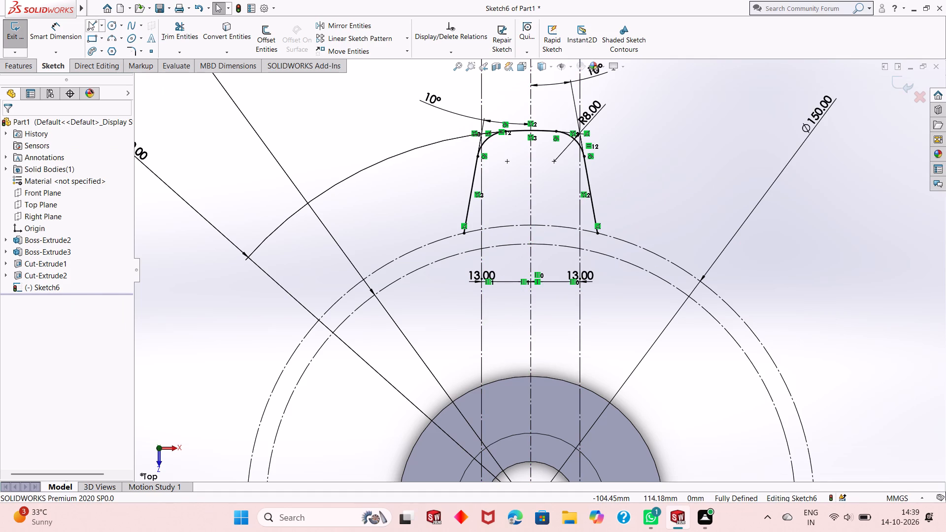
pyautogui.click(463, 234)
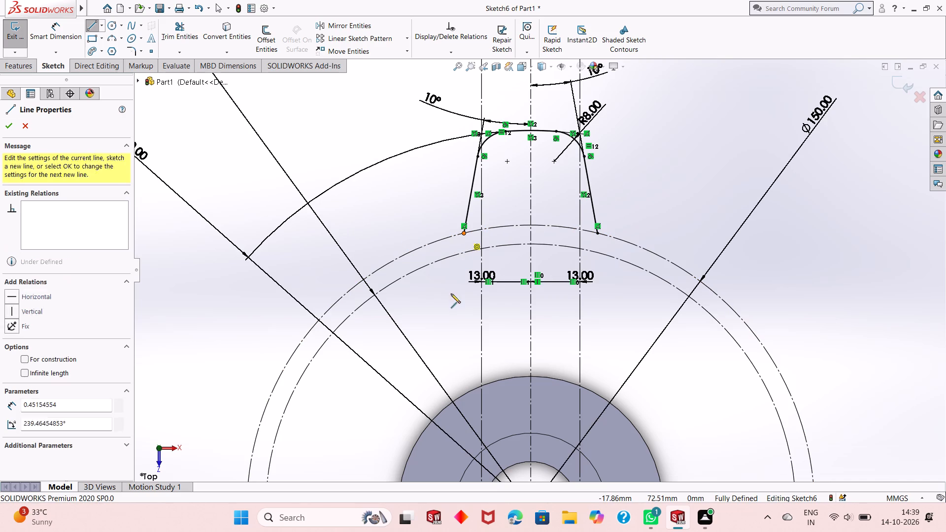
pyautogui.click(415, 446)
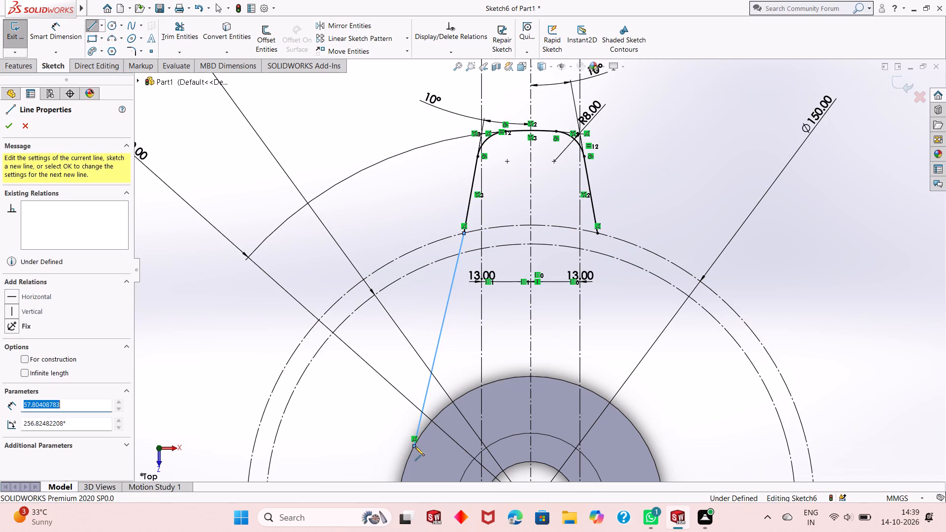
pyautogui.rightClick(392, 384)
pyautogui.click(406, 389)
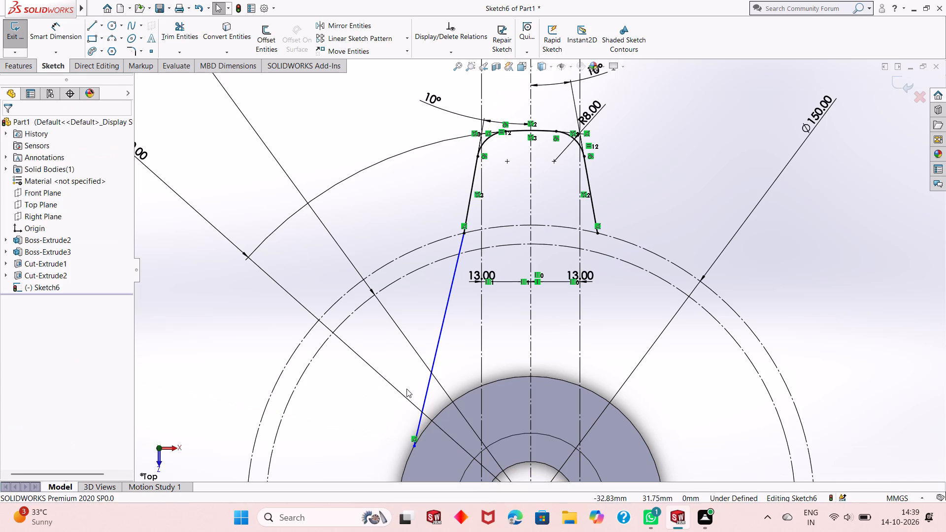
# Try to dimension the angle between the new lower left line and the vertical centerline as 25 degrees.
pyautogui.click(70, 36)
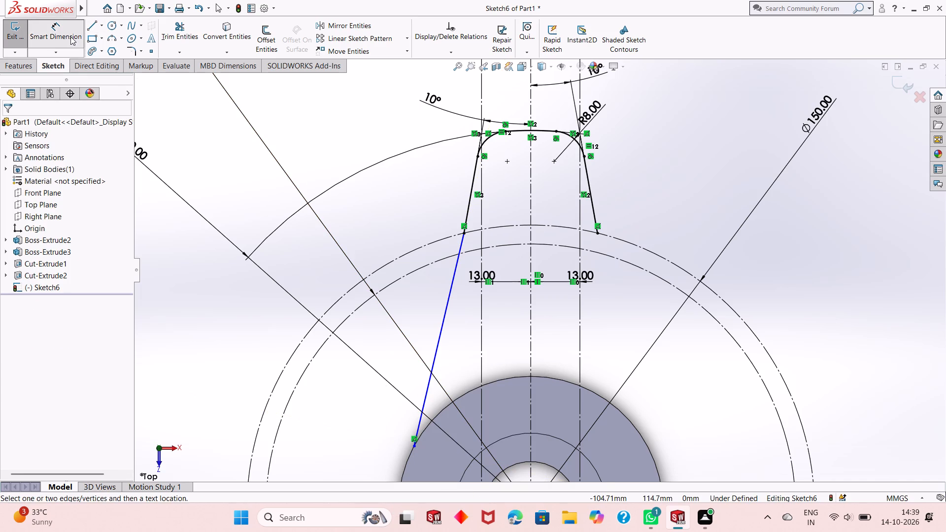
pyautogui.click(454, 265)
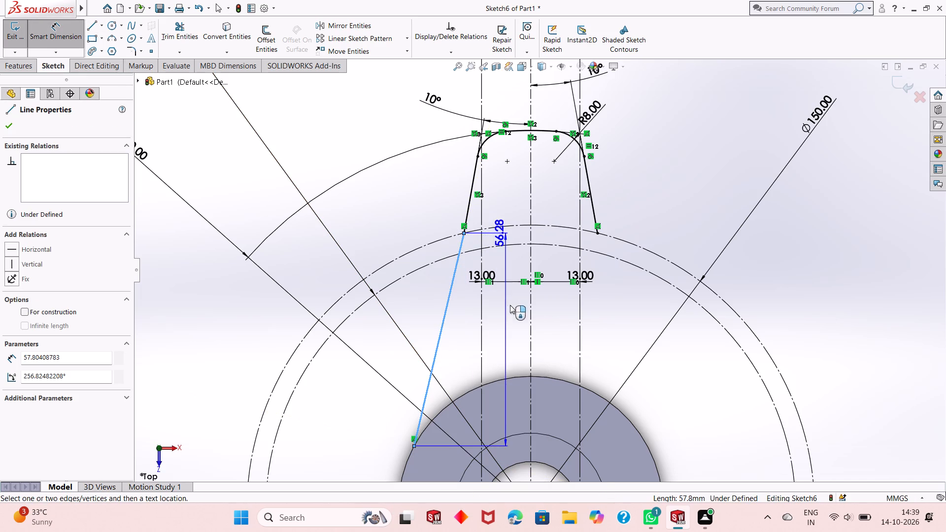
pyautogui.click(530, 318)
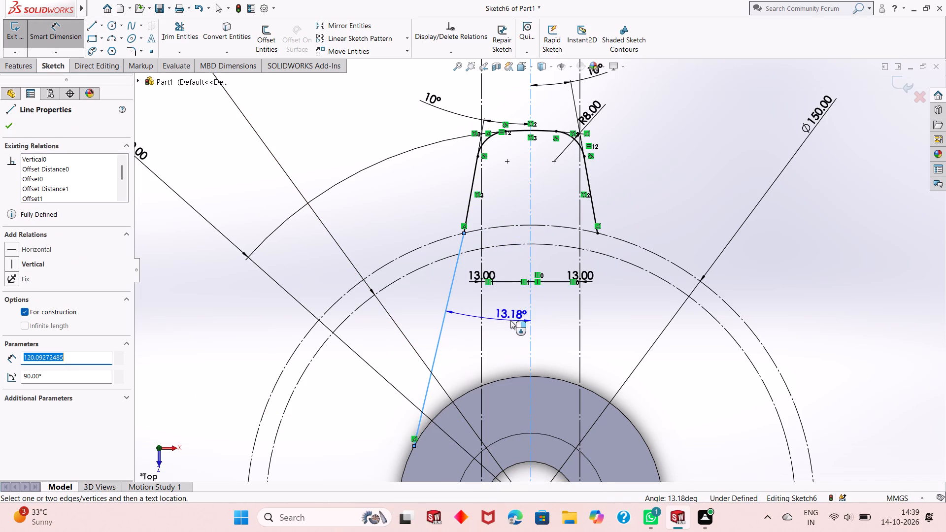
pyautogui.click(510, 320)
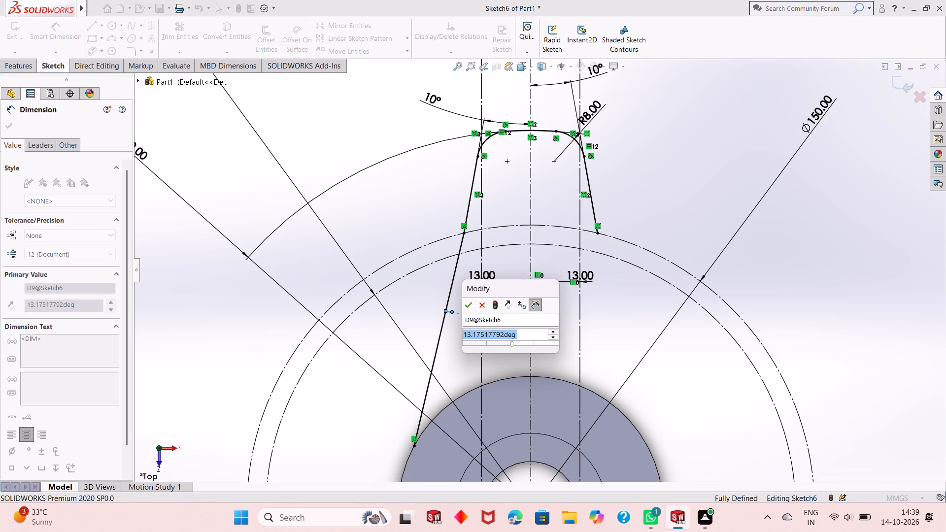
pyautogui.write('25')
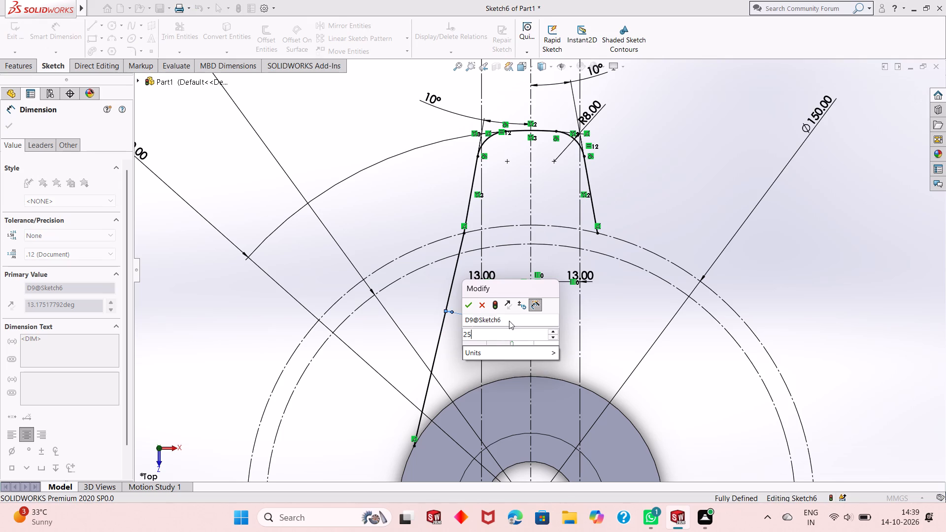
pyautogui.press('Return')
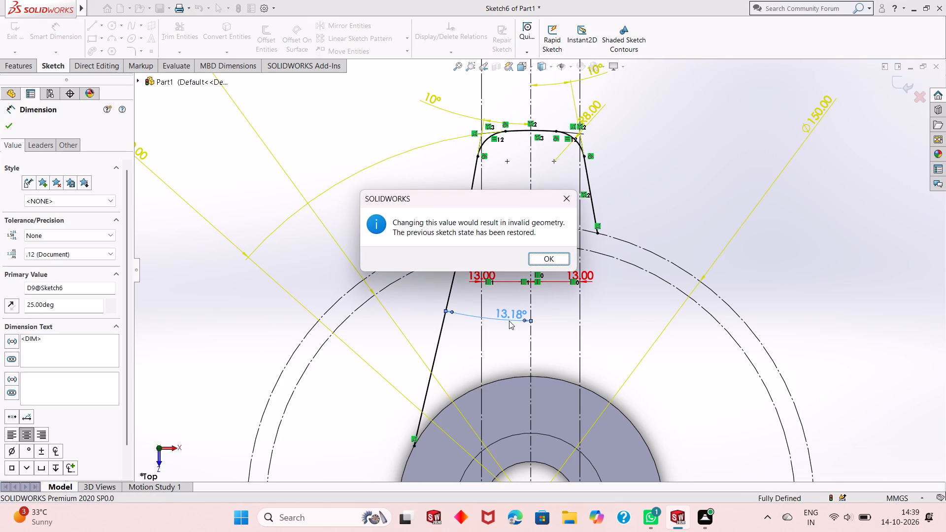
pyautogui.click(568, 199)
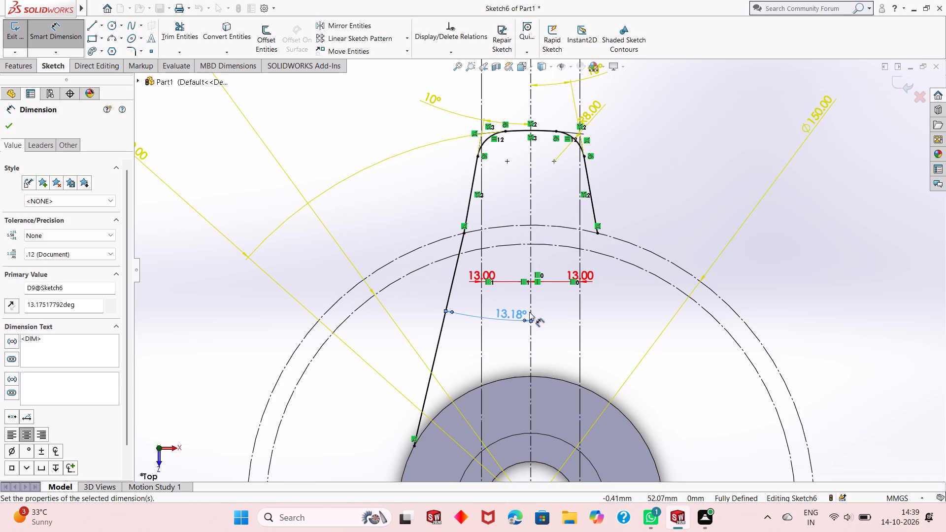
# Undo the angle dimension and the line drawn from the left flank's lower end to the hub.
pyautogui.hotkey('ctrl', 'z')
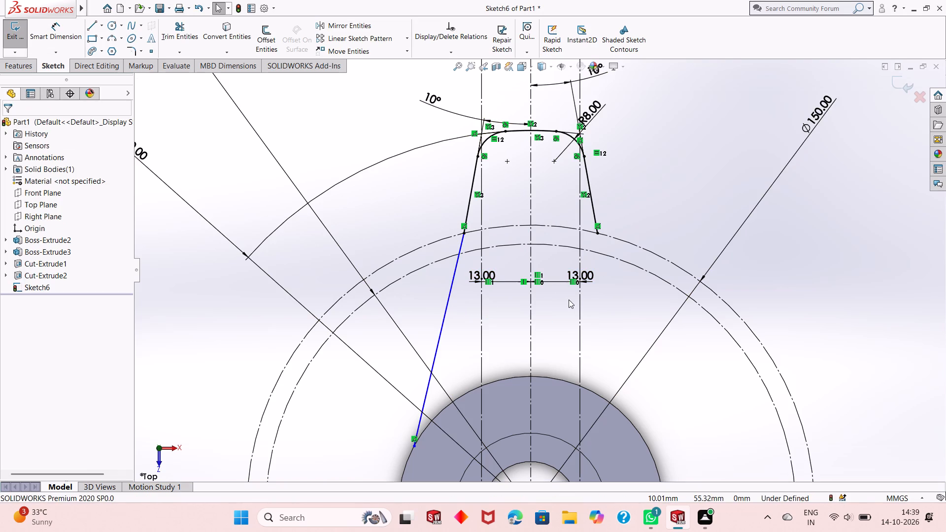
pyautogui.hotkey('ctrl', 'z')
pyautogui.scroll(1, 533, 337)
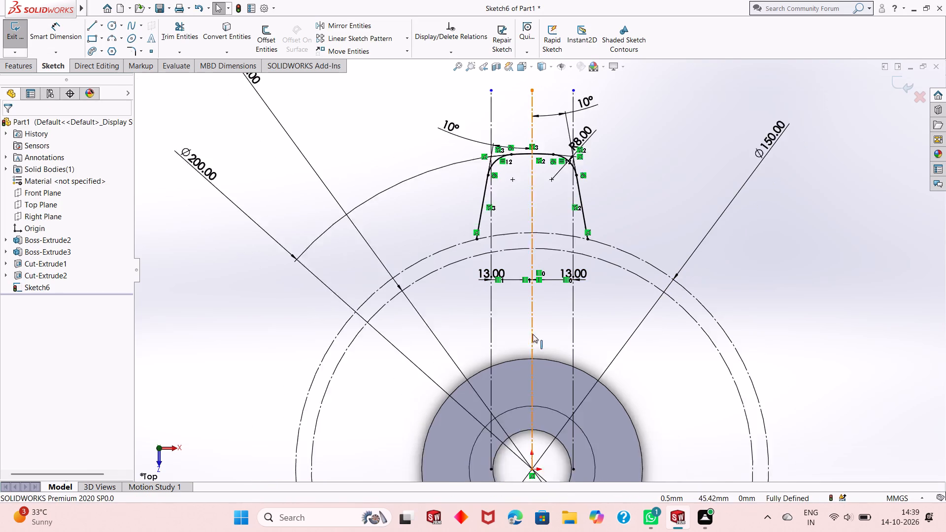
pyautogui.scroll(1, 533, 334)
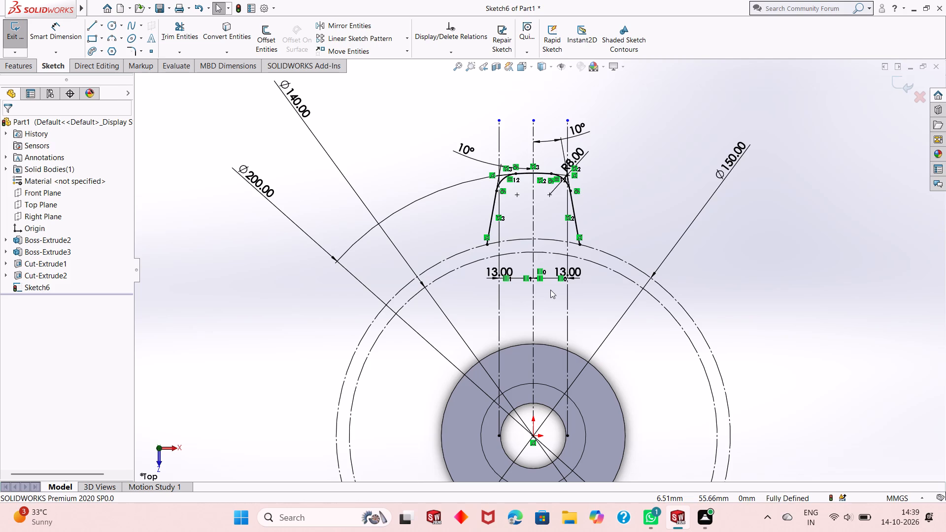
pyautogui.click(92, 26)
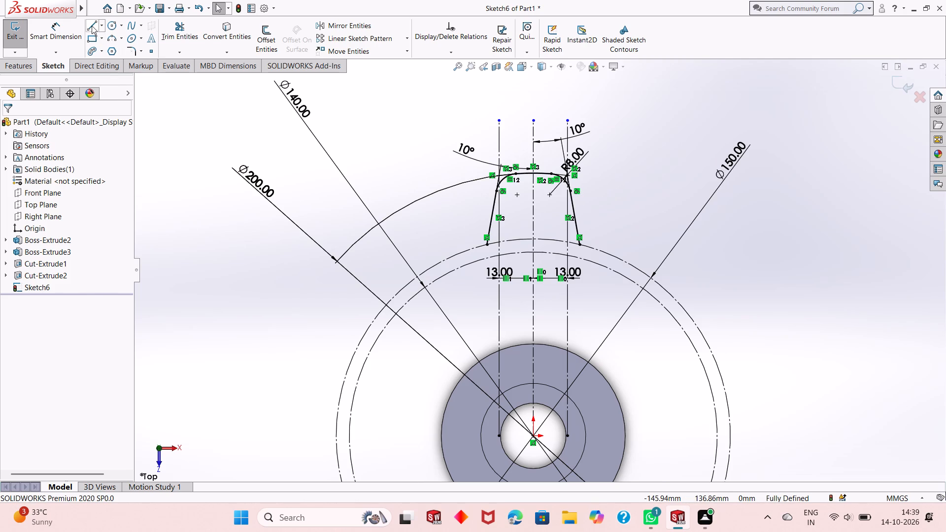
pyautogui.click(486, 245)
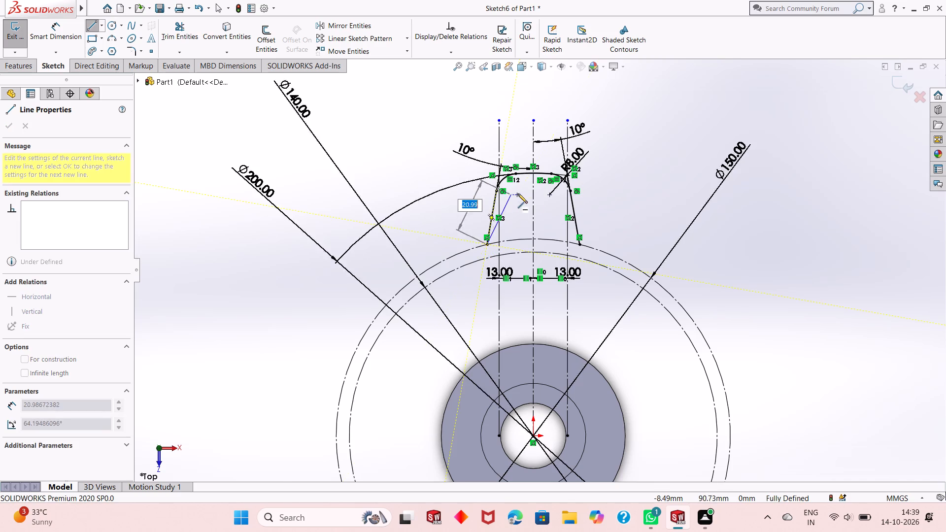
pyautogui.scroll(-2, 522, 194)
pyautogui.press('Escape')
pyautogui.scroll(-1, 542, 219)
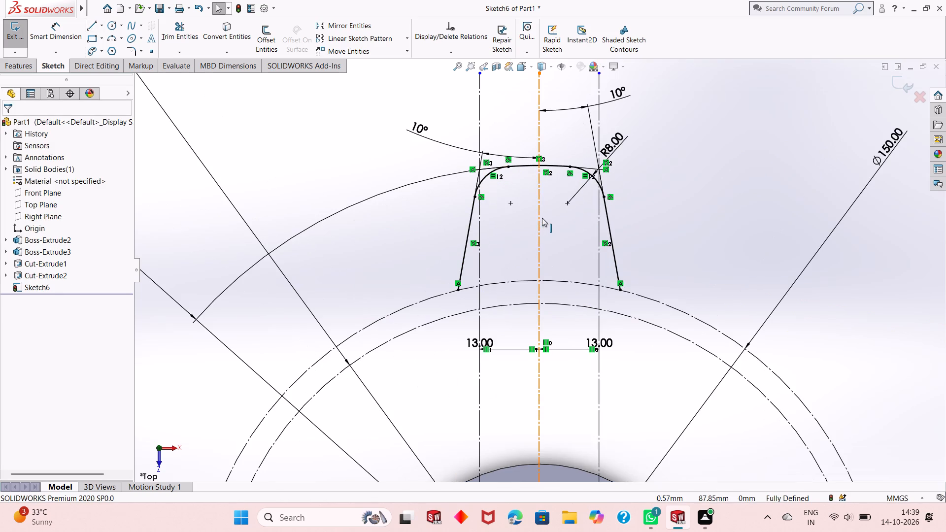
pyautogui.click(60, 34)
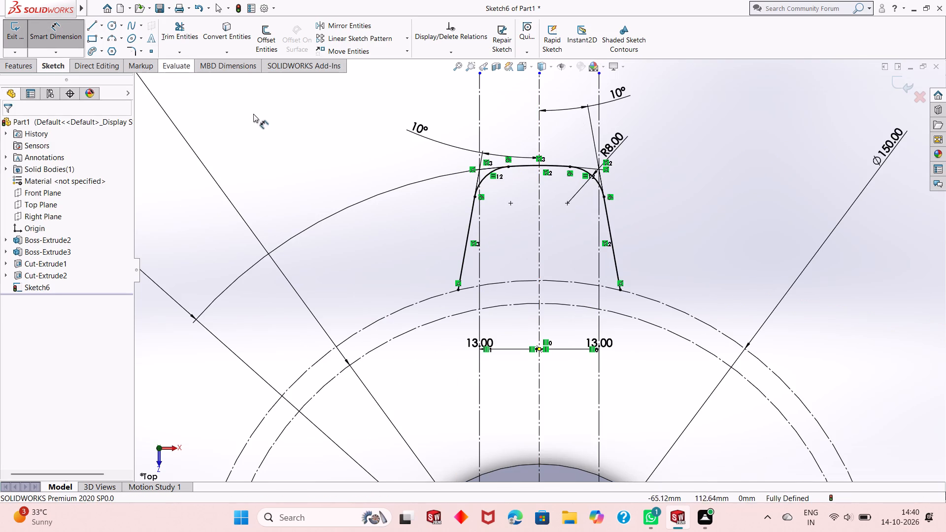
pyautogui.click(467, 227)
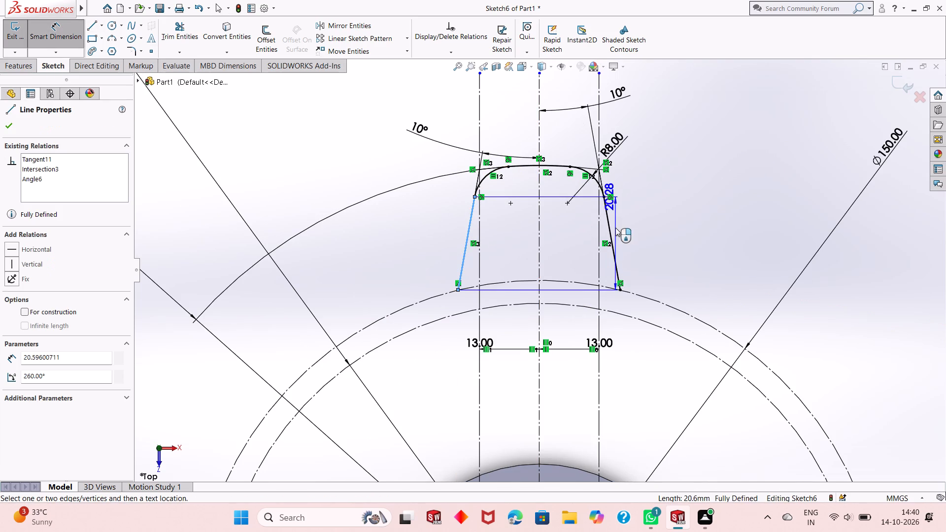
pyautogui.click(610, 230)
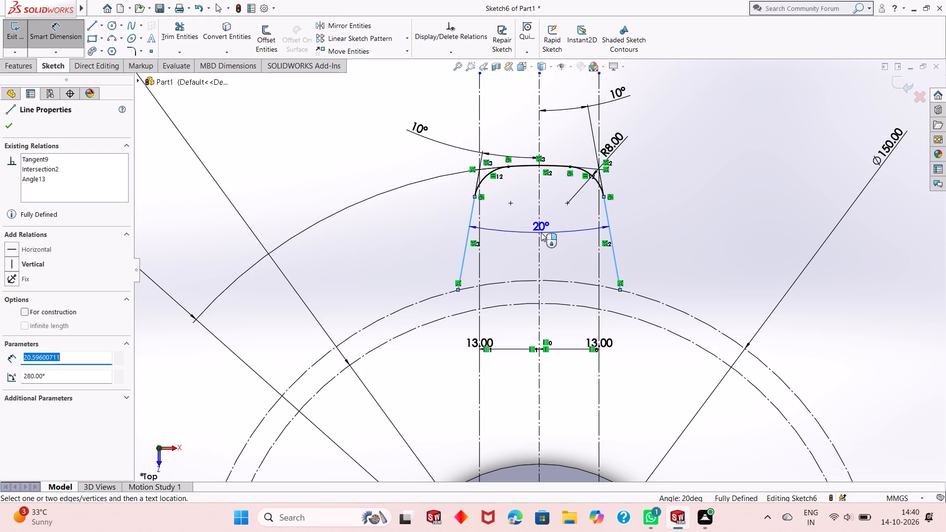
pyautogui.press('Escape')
# Undo the flank trims, tip fillets and both flank angle dimensions, back to the two freehand sloping lines below the 200 mm circle.
pyautogui.hotkey('ctrl', 'z')
pyautogui.hotkey('ctrl', 'z')
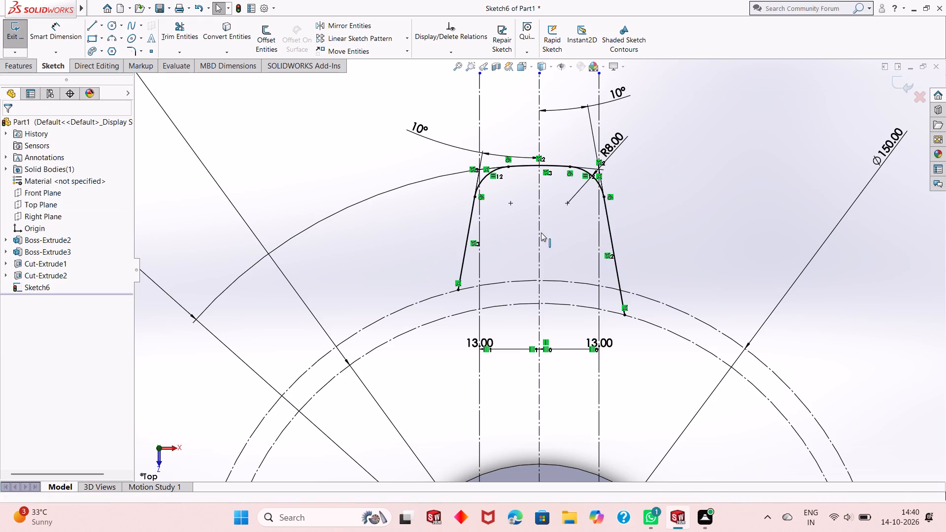
pyautogui.hotkey('ctrl', 'z')
pyautogui.hotkey('ctrl', 'z')
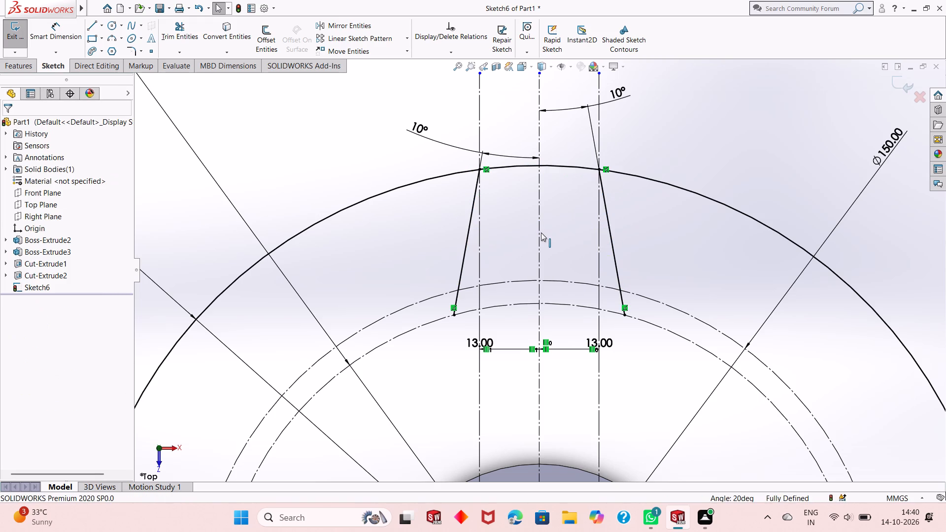
pyautogui.hotkey('ctrl', 'z')
pyautogui.hotkey('ctrl', 'z')
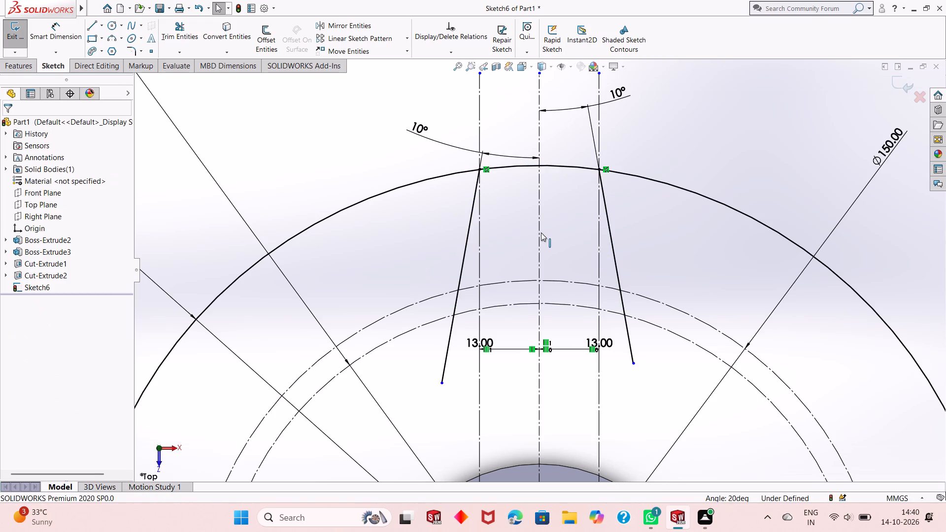
pyautogui.hotkey('ctrl', 'z')
pyautogui.hotkey('ctrl', 'z')
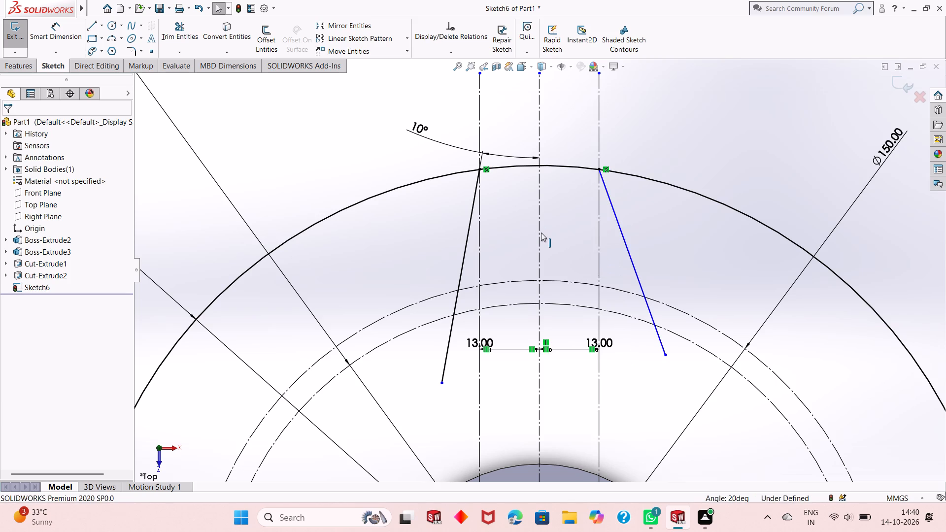
pyautogui.hotkey('ctrl', 'z')
pyautogui.hotkey('ctrl', 'z')
pyautogui.hotkey('ctrl', 'z')
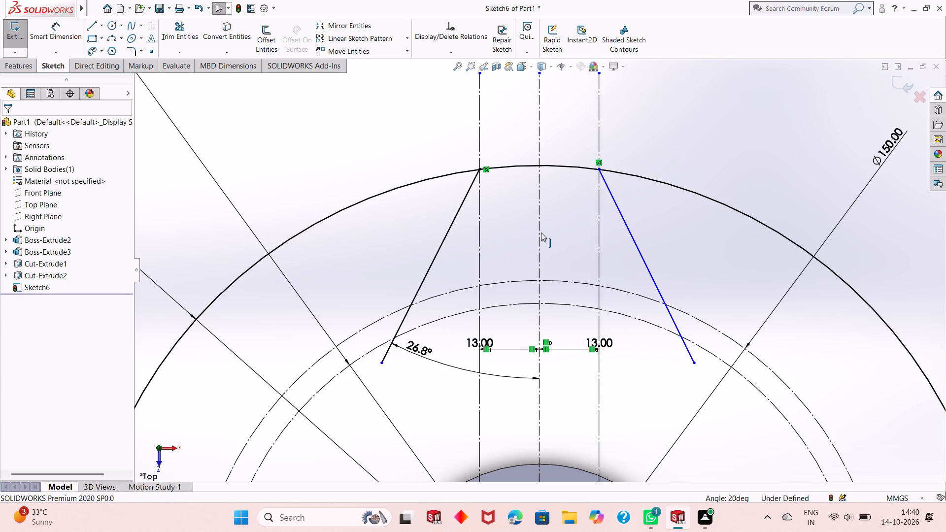
pyautogui.hotkey('ctrl', 'z')
pyautogui.hotkey('ctrl', 'z')
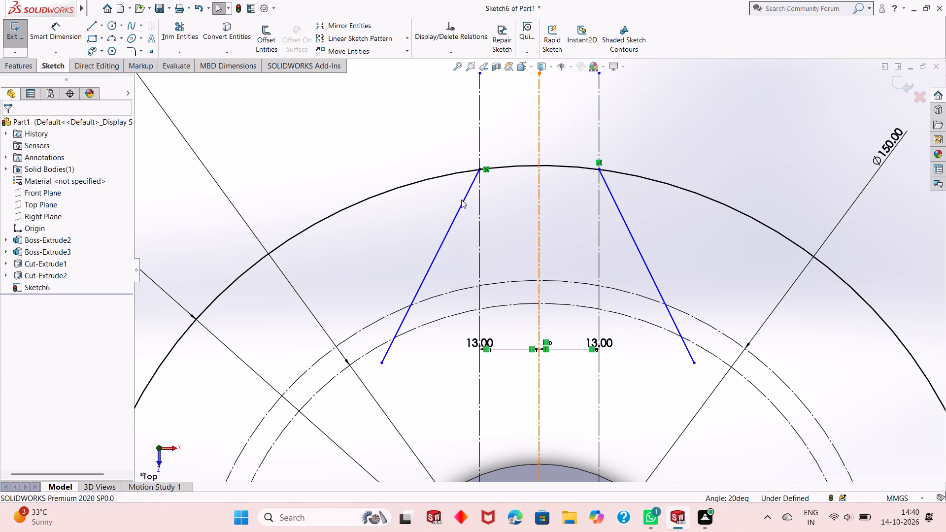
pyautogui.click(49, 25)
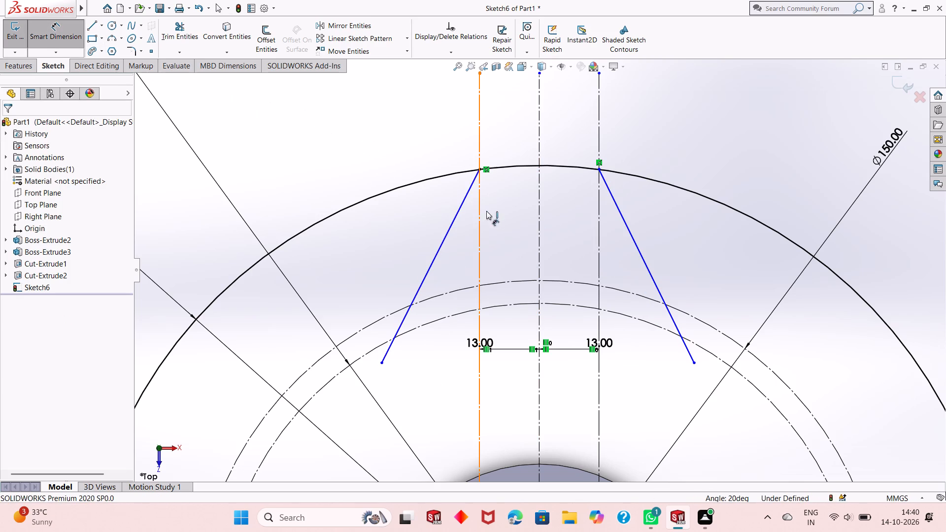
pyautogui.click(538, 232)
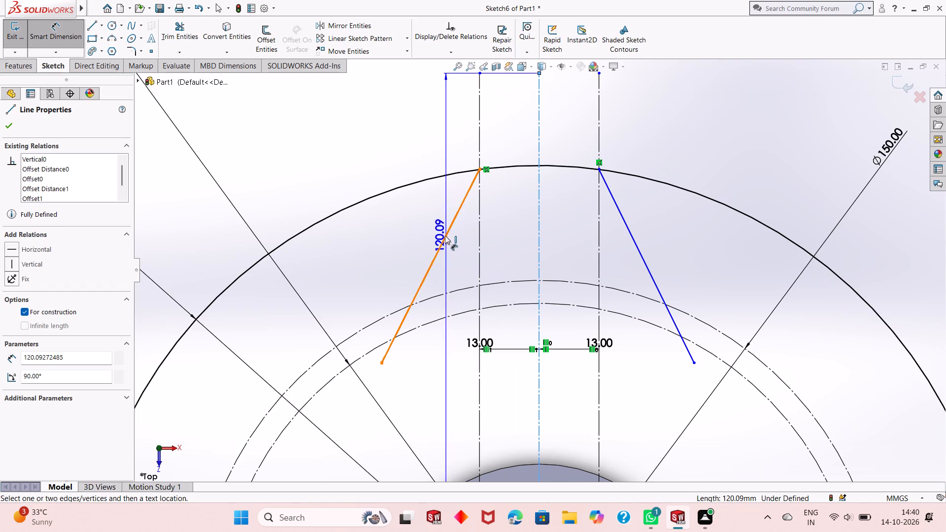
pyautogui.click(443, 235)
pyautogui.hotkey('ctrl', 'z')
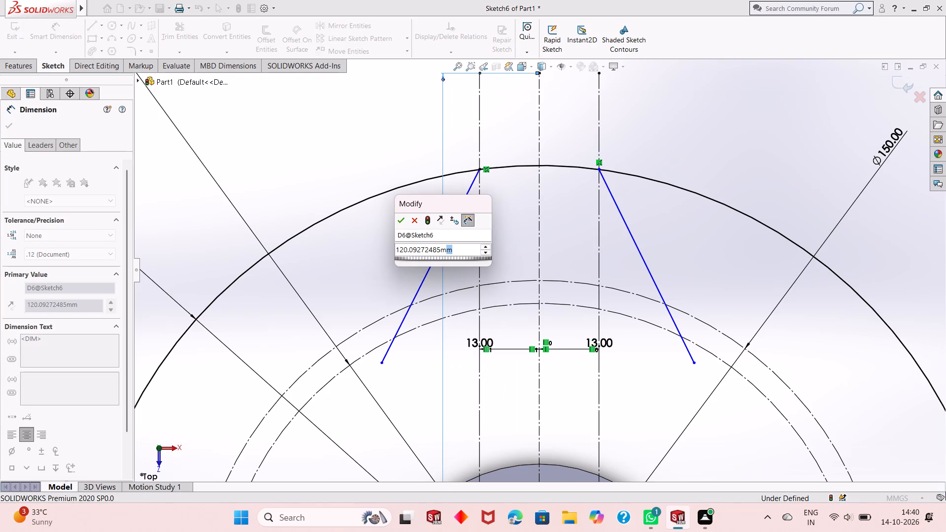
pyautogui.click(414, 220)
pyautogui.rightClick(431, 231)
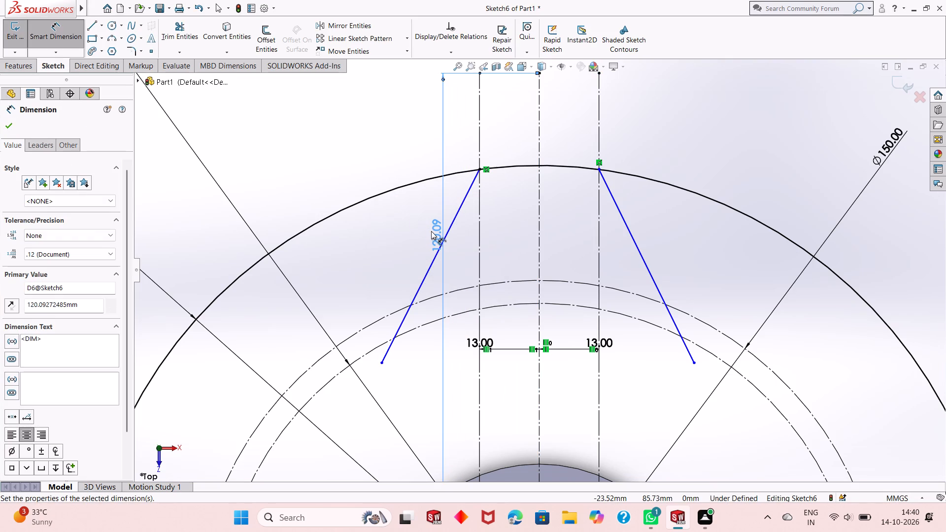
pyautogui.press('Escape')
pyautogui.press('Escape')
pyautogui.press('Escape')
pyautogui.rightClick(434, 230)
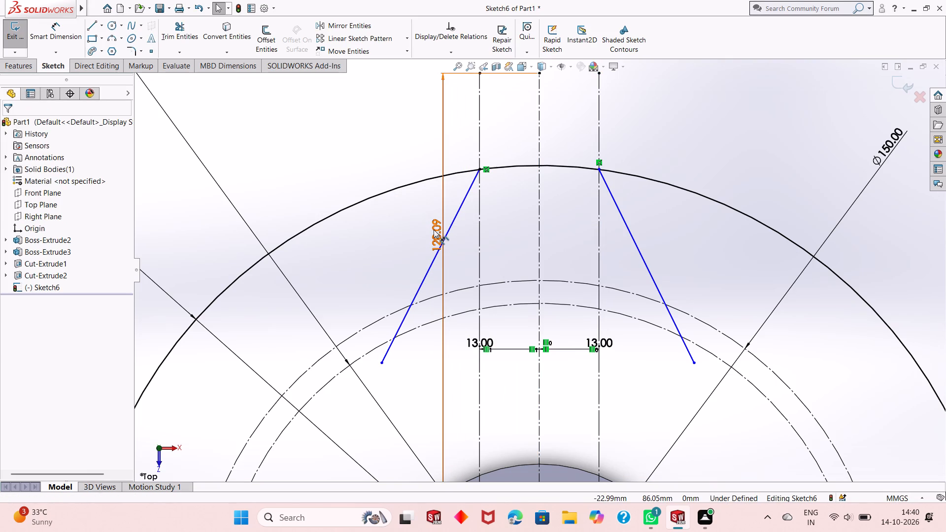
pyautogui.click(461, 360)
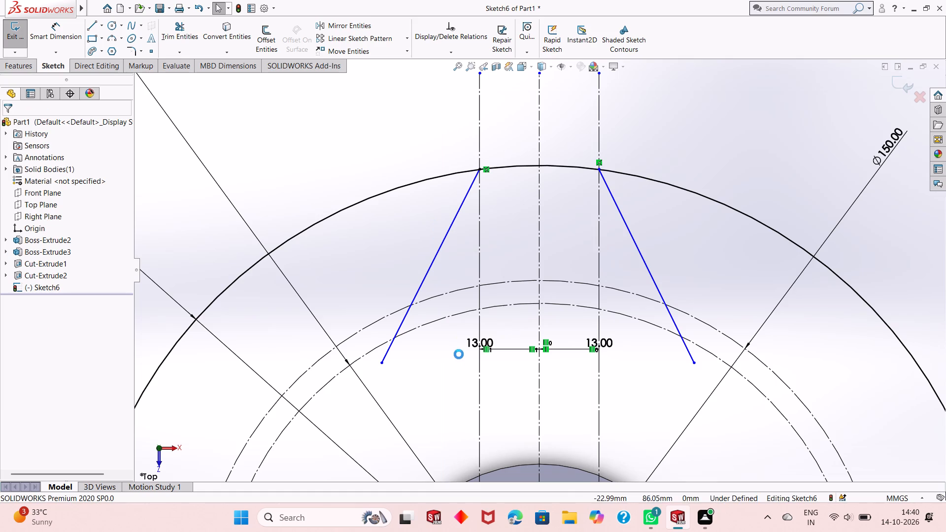
# Dimension the angle between the left sloping line and the middle vertical centerline as 5 degrees.
pyautogui.click(60, 36)
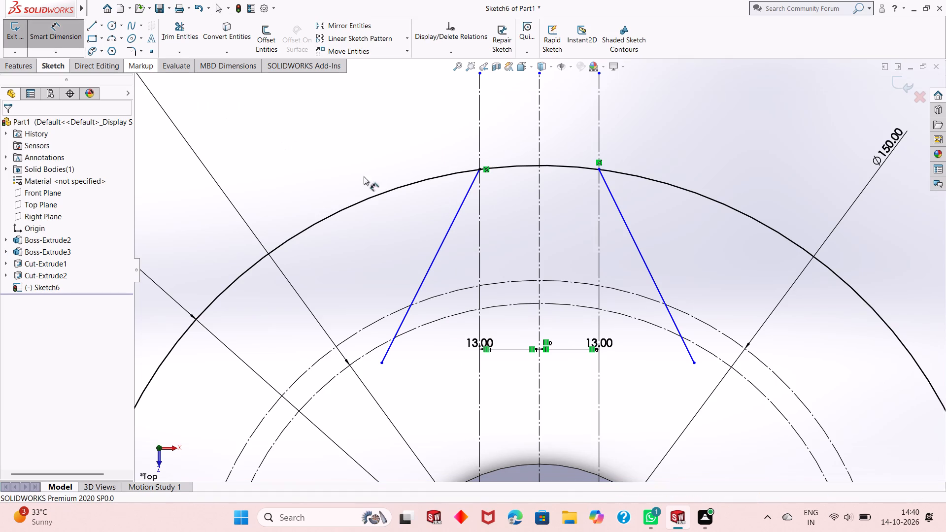
pyautogui.click(439, 247)
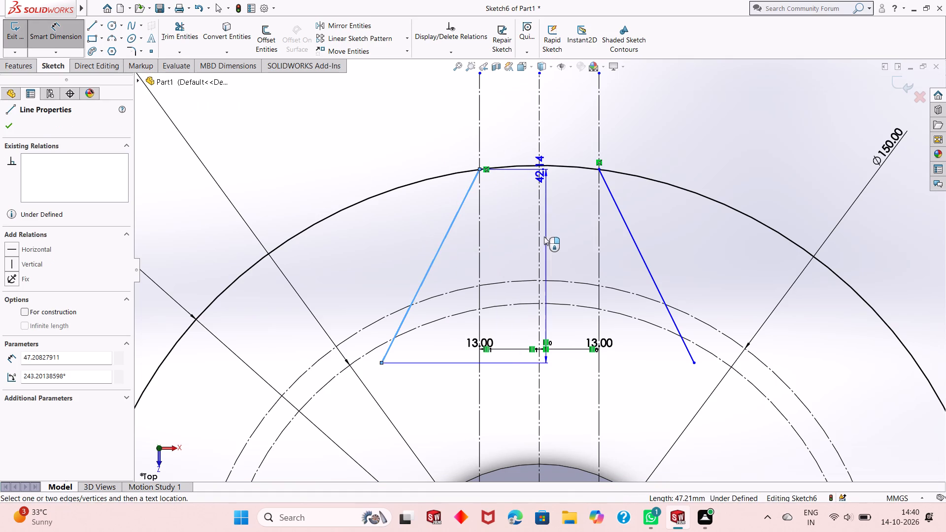
pyautogui.click(539, 231)
pyautogui.click(498, 252)
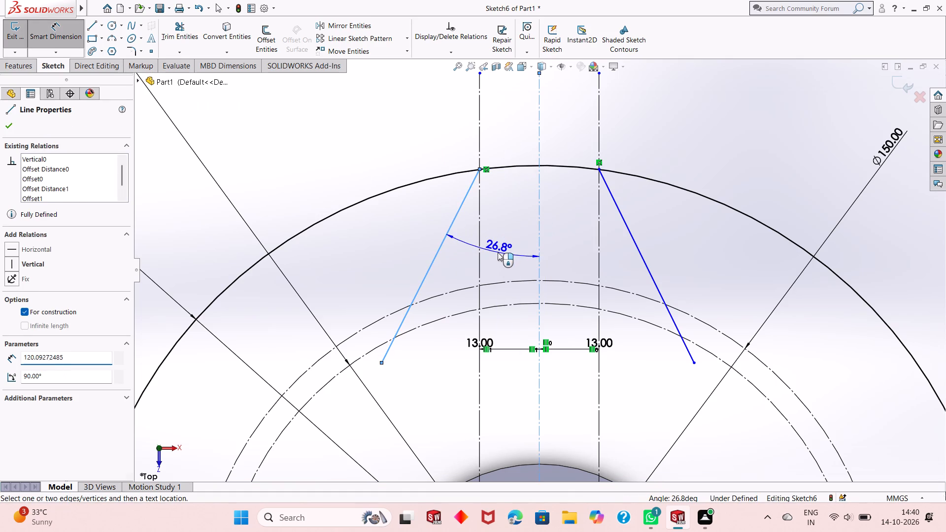
pyautogui.press('5')
pyautogui.press('Return')
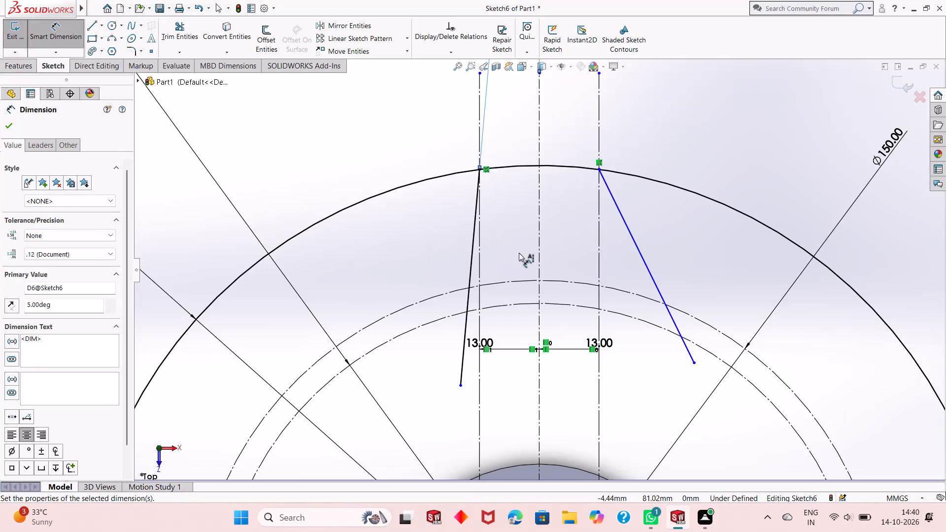
# Delete the right sloping line.
pyautogui.scroll(-1, 586, 185)
pyautogui.rightClick(647, 138)
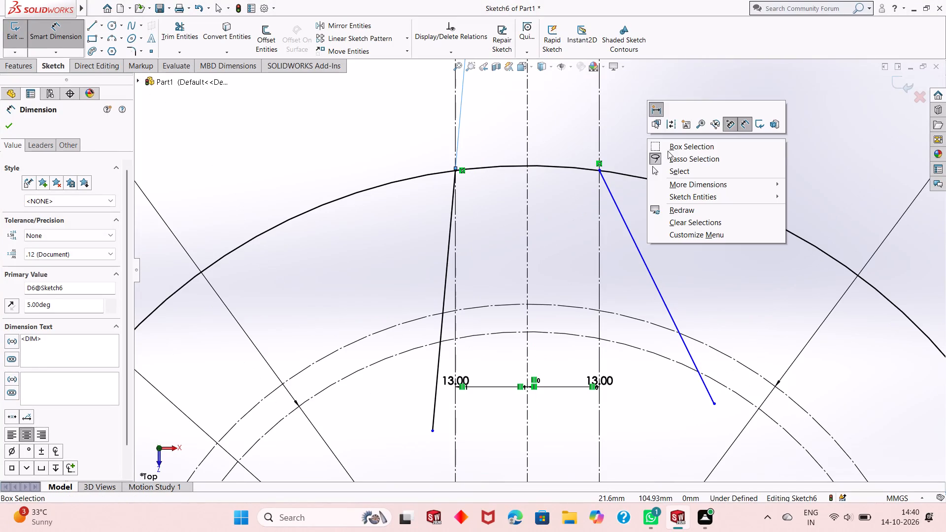
pyautogui.click(677, 170)
pyautogui.click(619, 213)
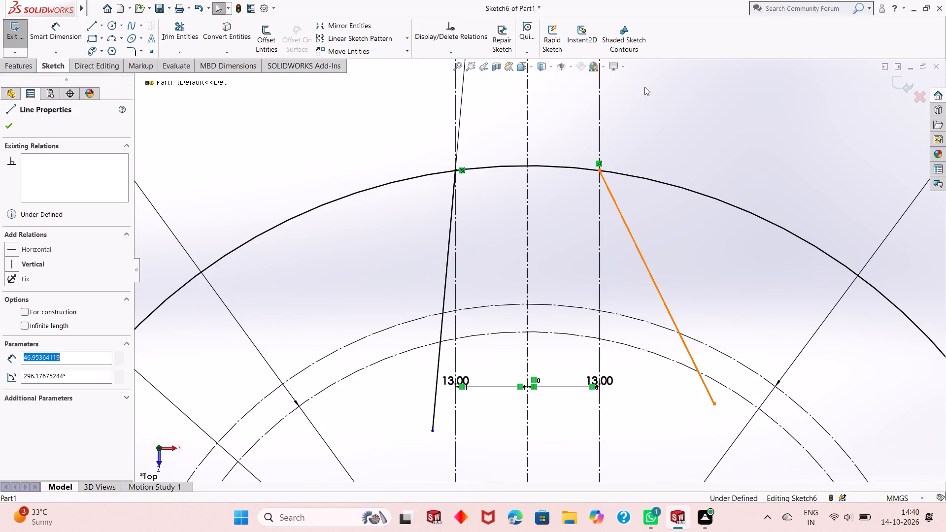
pyautogui.rightClick(645, 83)
pyautogui.click(678, 215)
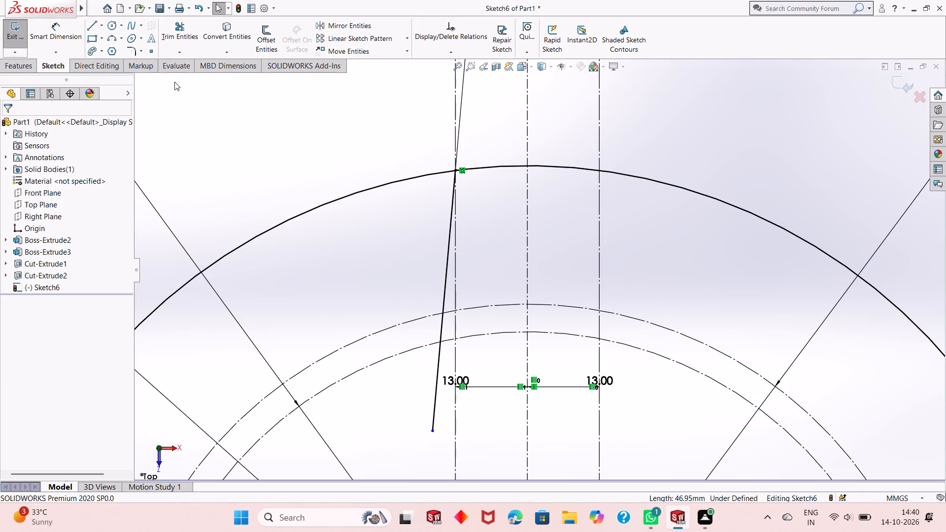
# Draw a line about 43 mm long down and outward from where the right vertical construction line meets the 200 mm circle.
pyautogui.click(87, 27)
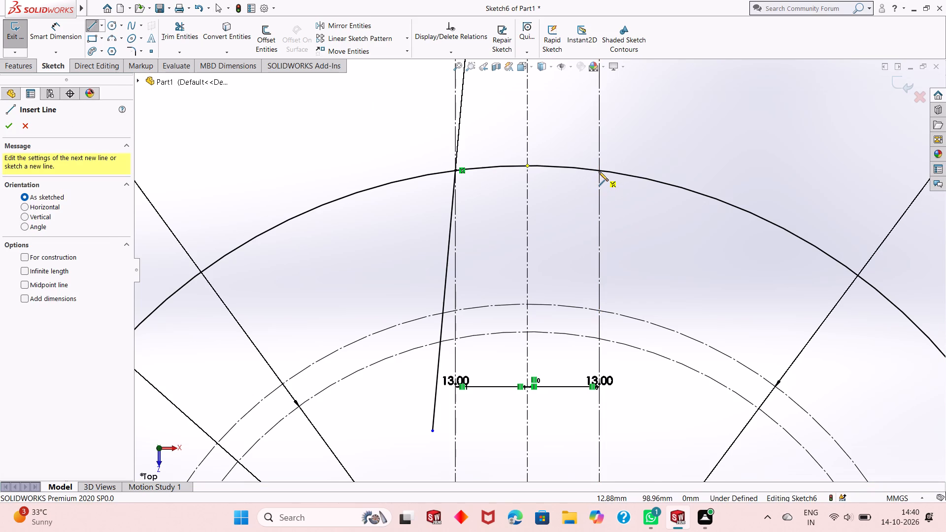
pyautogui.click(599, 170)
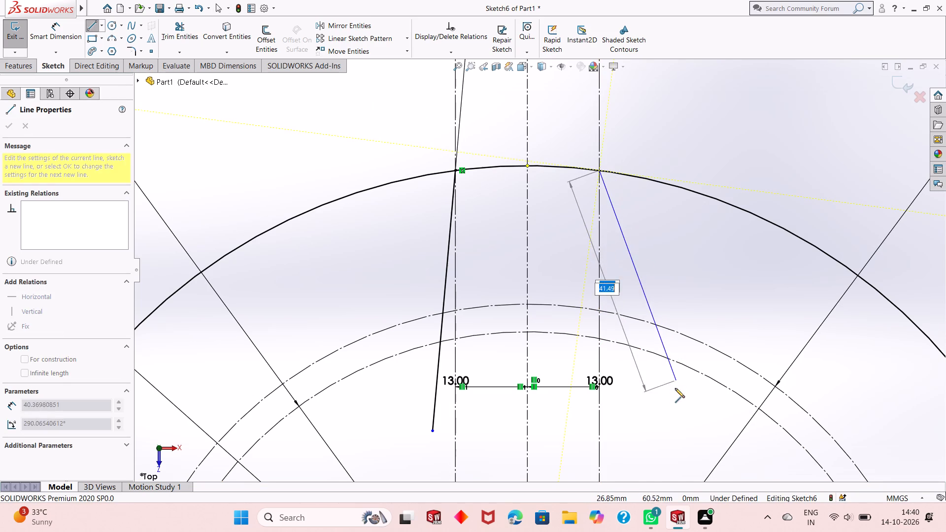
pyautogui.click(659, 402)
pyautogui.rightClick(659, 402)
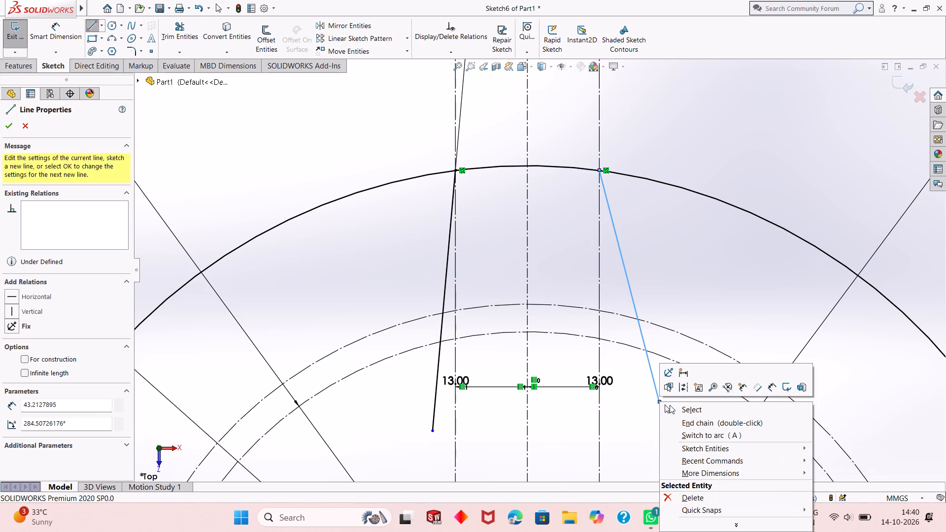
pyautogui.click(676, 408)
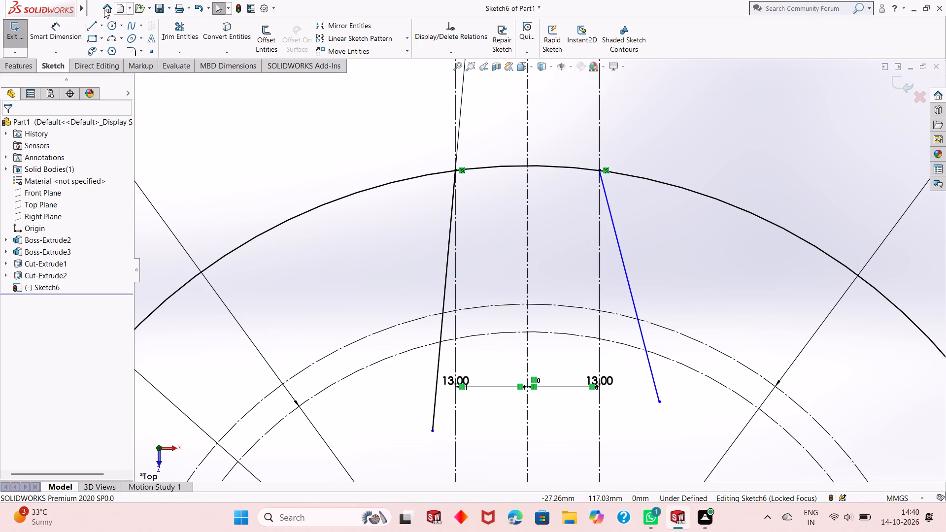
# Dimension the angle between the new right sloping line and the right vertical construction line as 5 degrees.
pyautogui.click(68, 33)
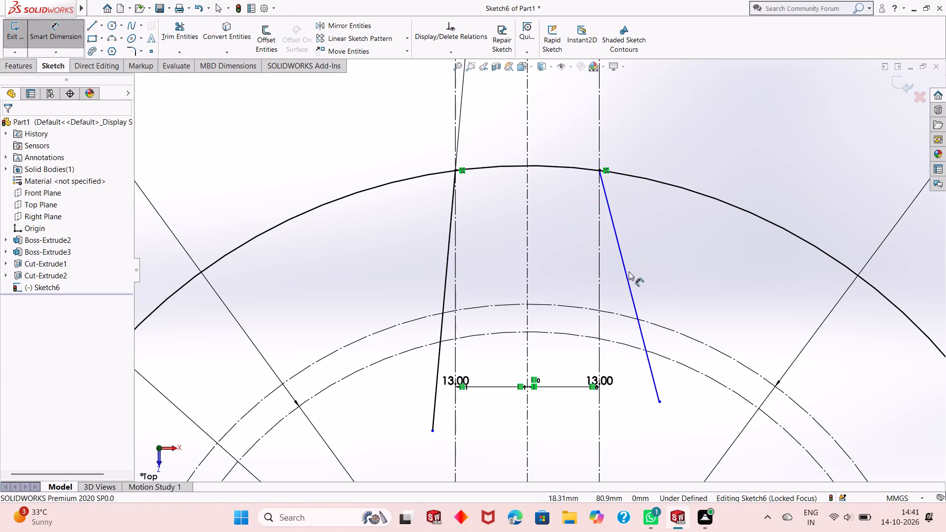
pyautogui.click(629, 271)
pyautogui.click(627, 285)
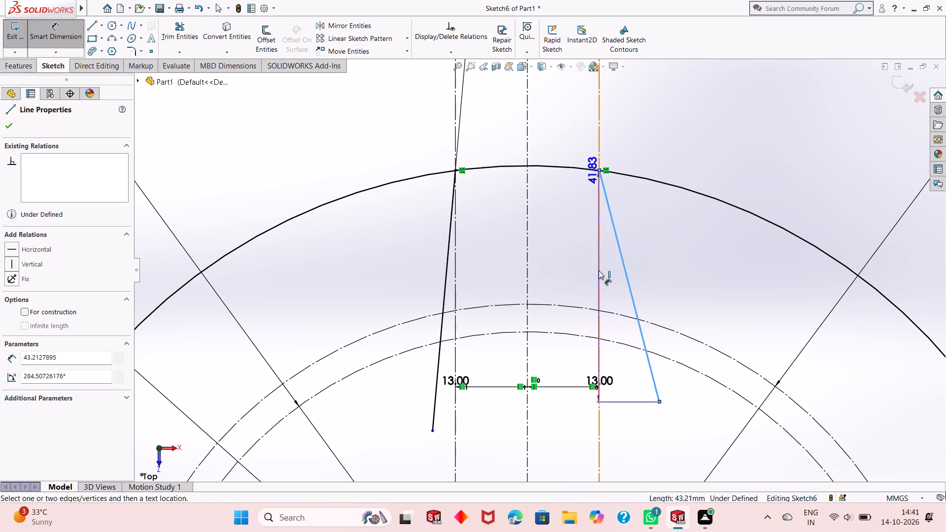
pyautogui.click(599, 270)
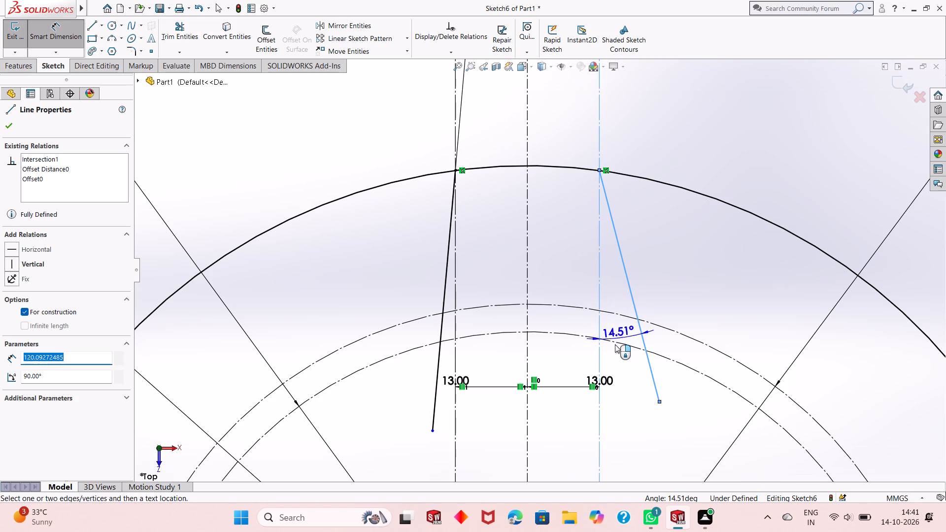
pyautogui.click(620, 356)
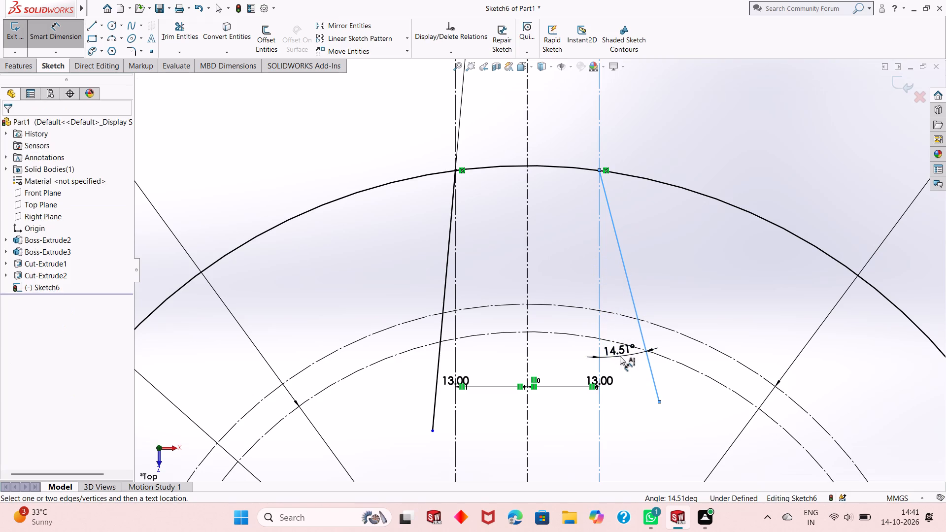
pyautogui.press('5')
pyautogui.press('Return')
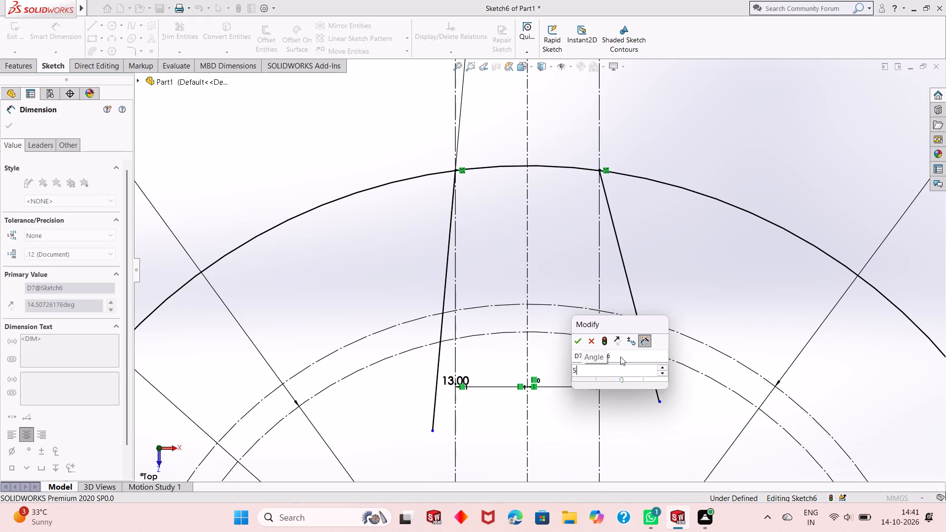
pyautogui.scroll(1, 538, 334)
pyautogui.scroll(1, 527, 285)
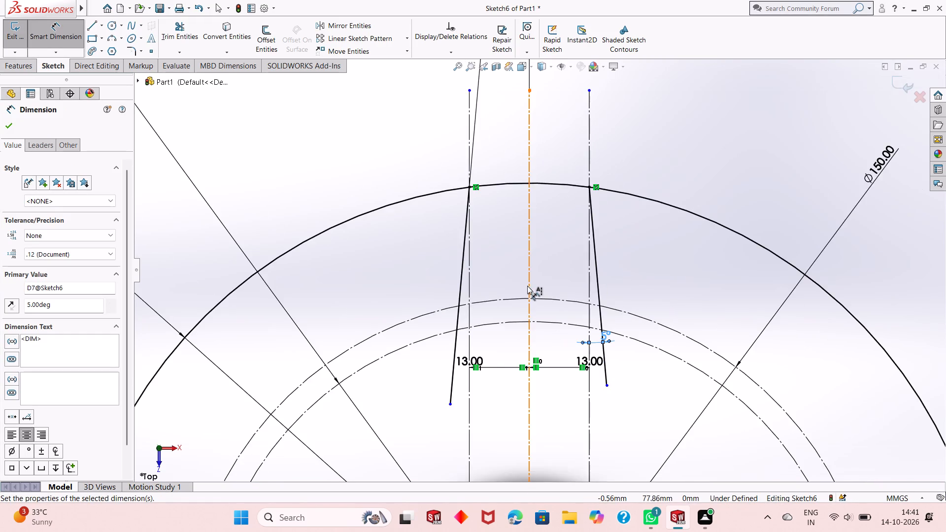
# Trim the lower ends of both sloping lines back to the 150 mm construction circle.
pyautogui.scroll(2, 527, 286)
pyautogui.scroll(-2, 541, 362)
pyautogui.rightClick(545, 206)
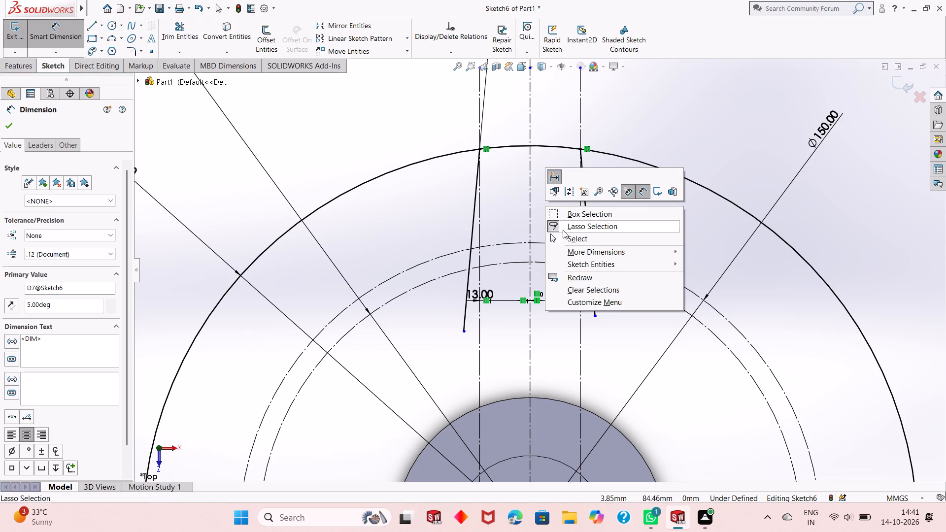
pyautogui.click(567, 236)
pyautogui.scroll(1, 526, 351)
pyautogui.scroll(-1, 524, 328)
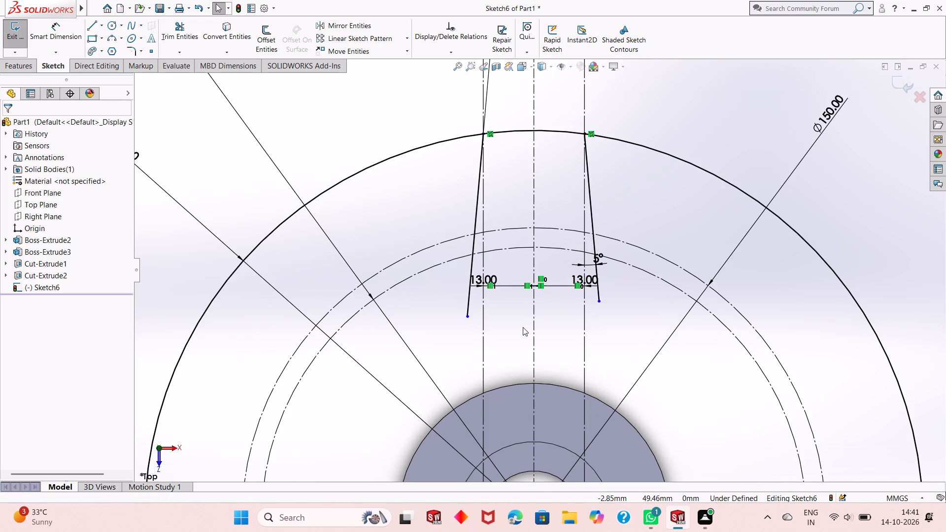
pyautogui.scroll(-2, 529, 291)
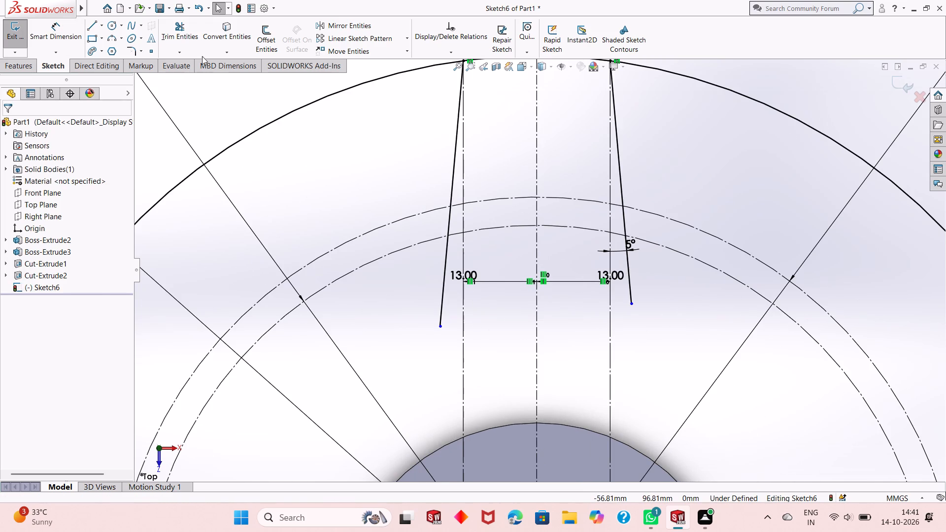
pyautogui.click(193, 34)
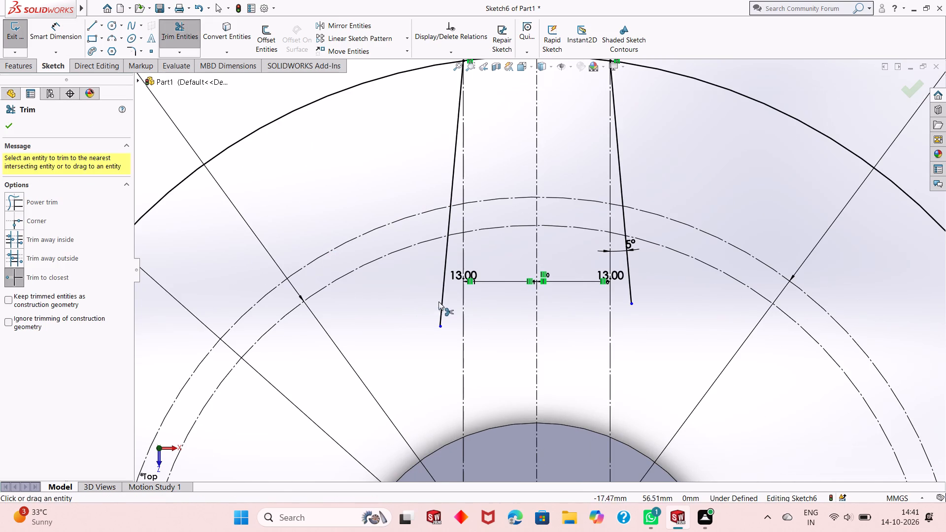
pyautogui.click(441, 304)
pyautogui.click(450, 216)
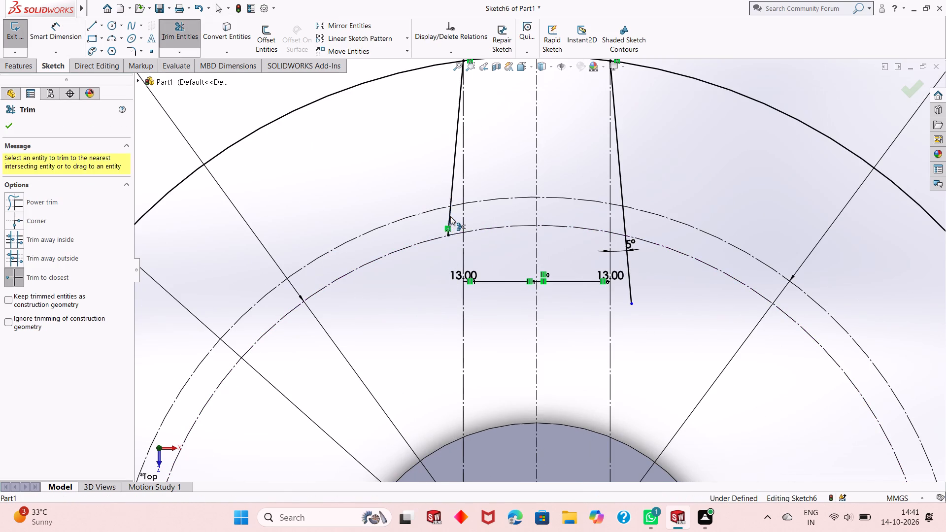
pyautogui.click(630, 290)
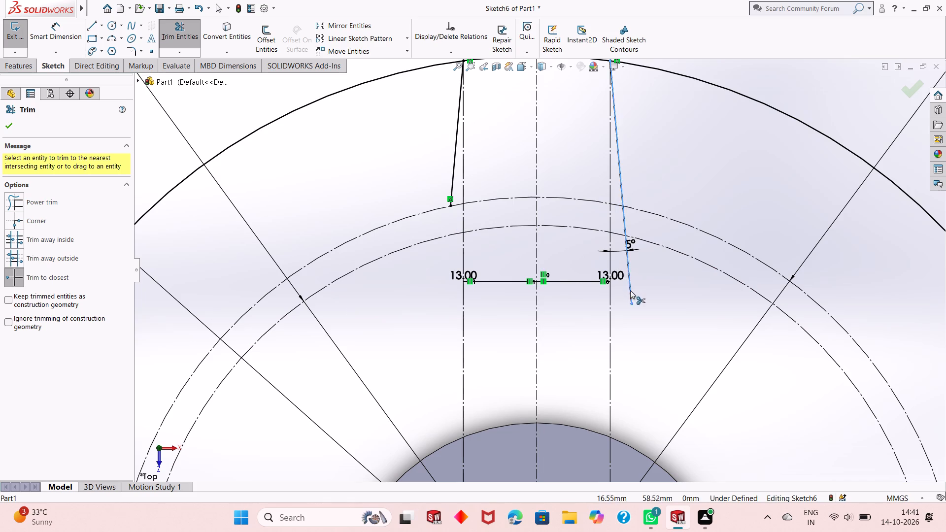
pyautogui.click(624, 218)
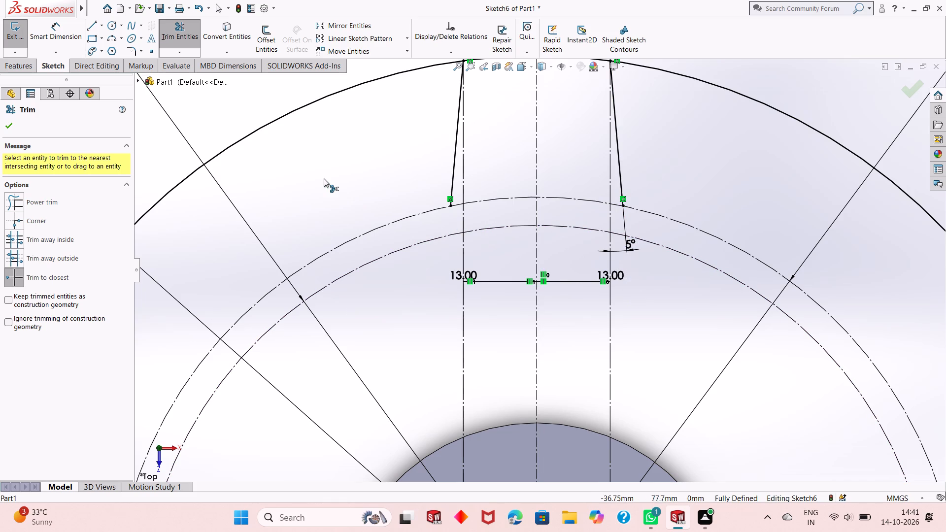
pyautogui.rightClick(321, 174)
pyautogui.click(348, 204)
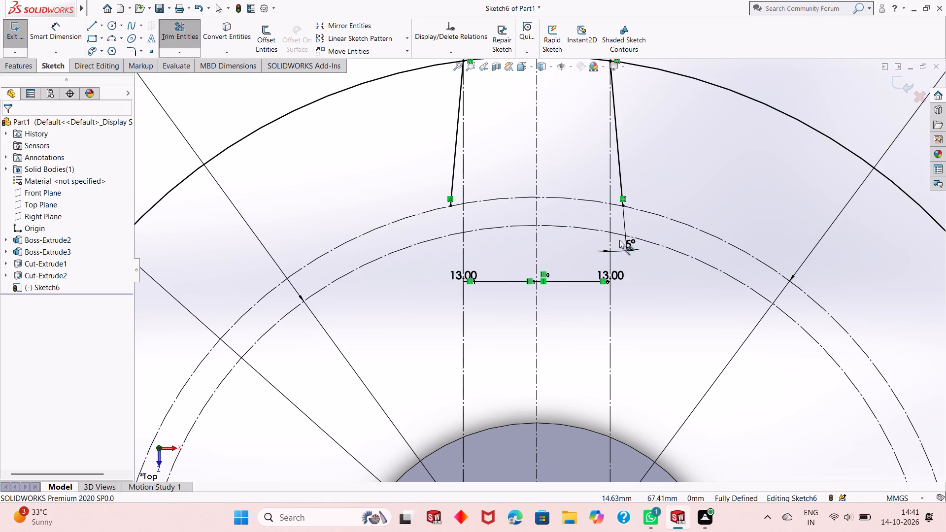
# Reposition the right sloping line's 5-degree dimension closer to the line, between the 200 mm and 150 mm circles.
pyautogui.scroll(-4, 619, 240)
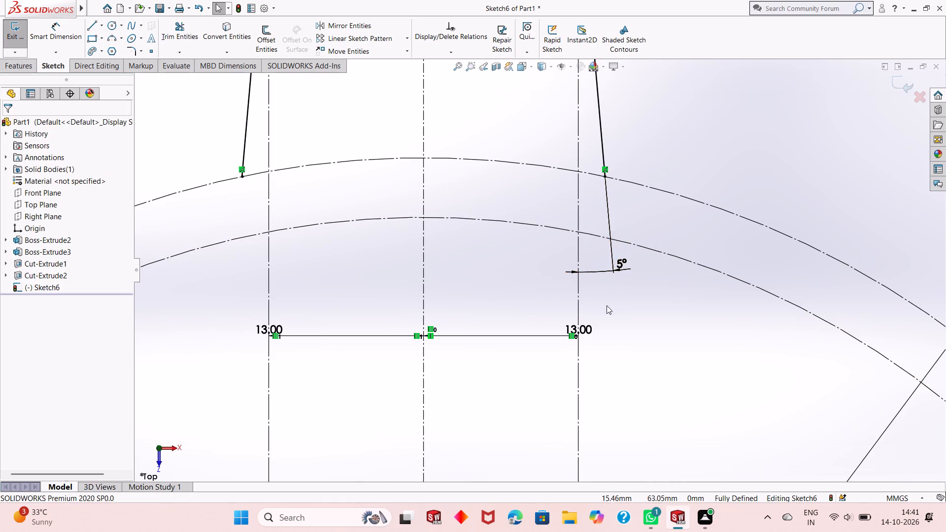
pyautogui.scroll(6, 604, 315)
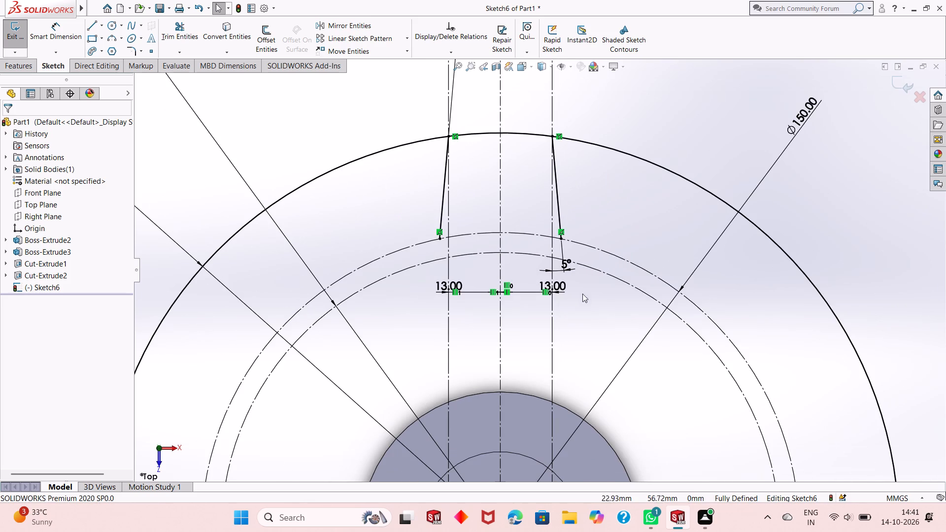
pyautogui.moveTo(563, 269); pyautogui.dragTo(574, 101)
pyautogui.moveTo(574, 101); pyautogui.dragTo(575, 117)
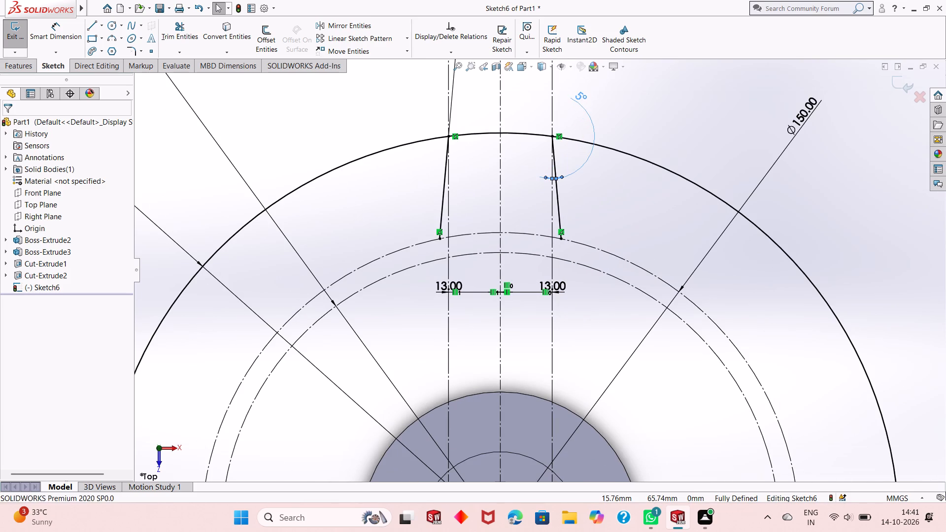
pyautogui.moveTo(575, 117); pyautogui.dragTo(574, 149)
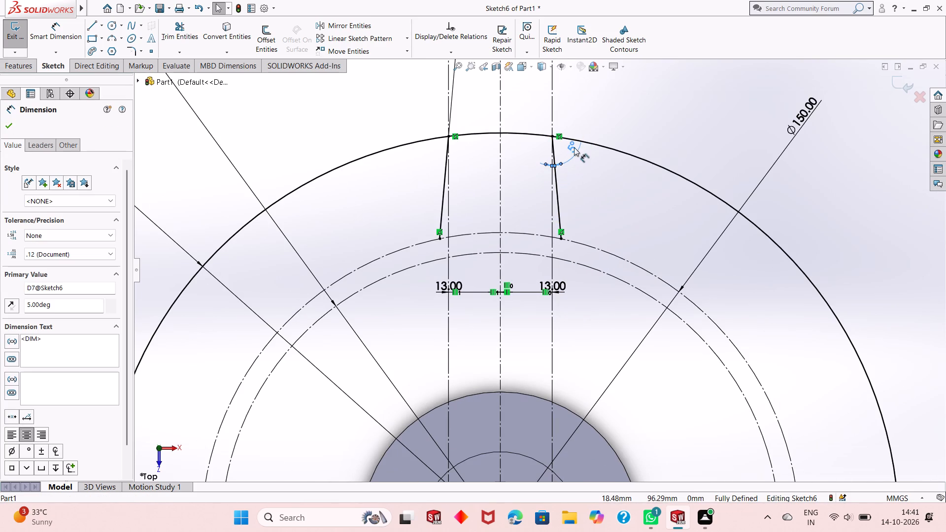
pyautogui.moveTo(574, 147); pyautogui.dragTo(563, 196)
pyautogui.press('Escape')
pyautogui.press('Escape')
# Undo the dimension repositioning, the trims of both sloping lines and the right sloping line's angle dimension.
pyautogui.scroll(2, 496, 194)
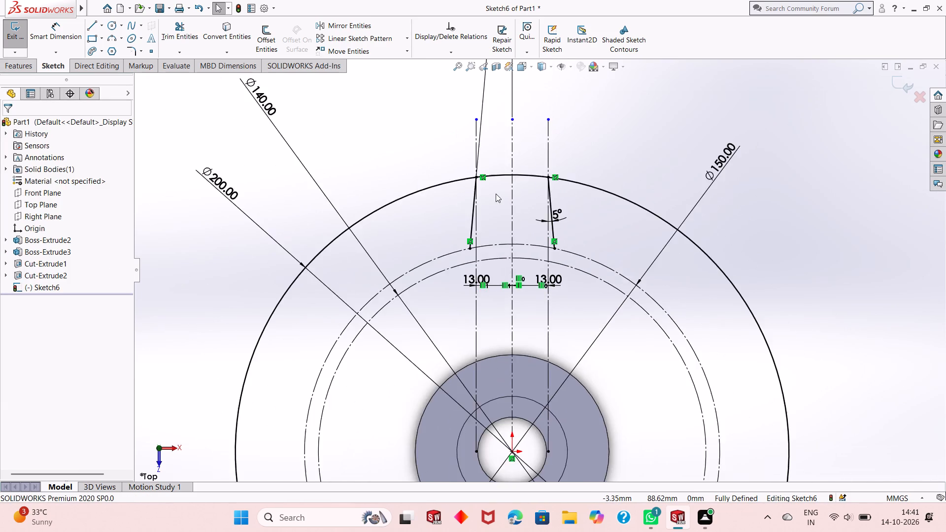
pyautogui.scroll(6, 496, 194)
pyautogui.scroll(-2, 535, 169)
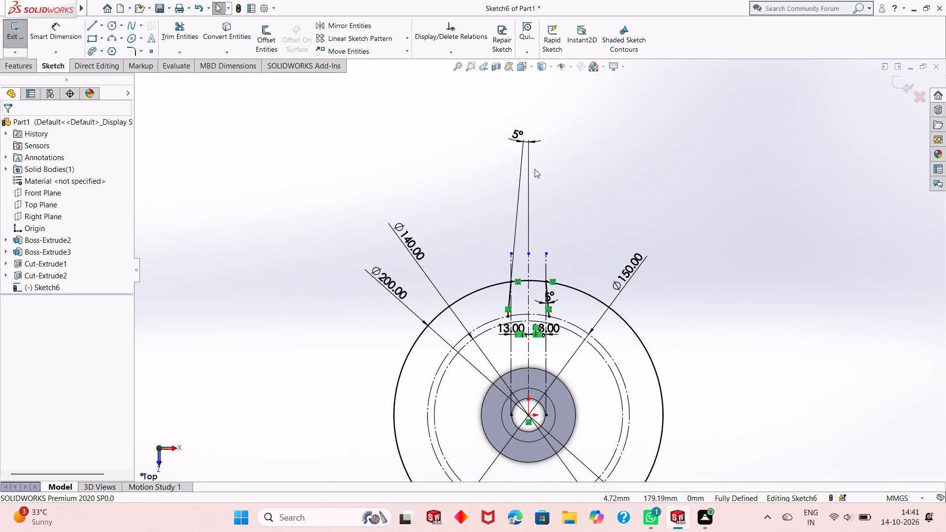
pyautogui.scroll(-3, 554, 306)
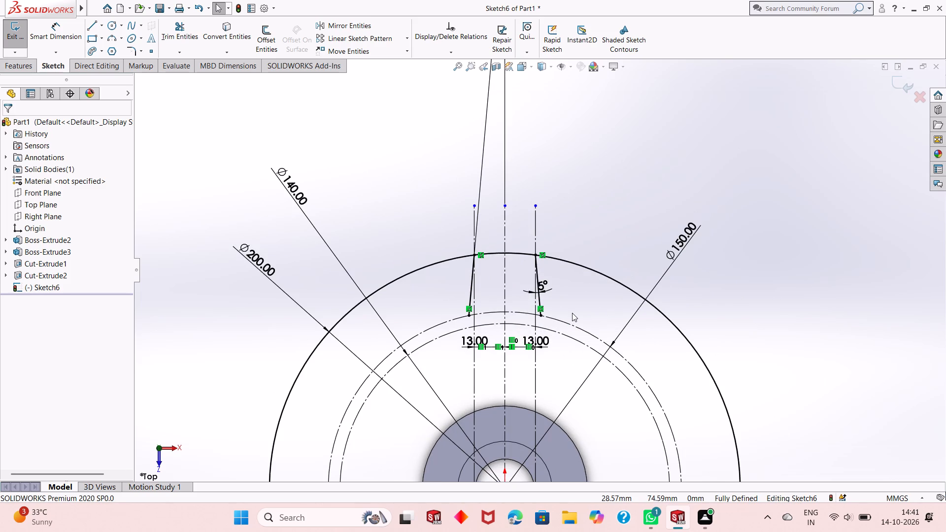
pyautogui.hotkey('ctrl', 'z')
pyautogui.hotkey('ctrl', 'z')
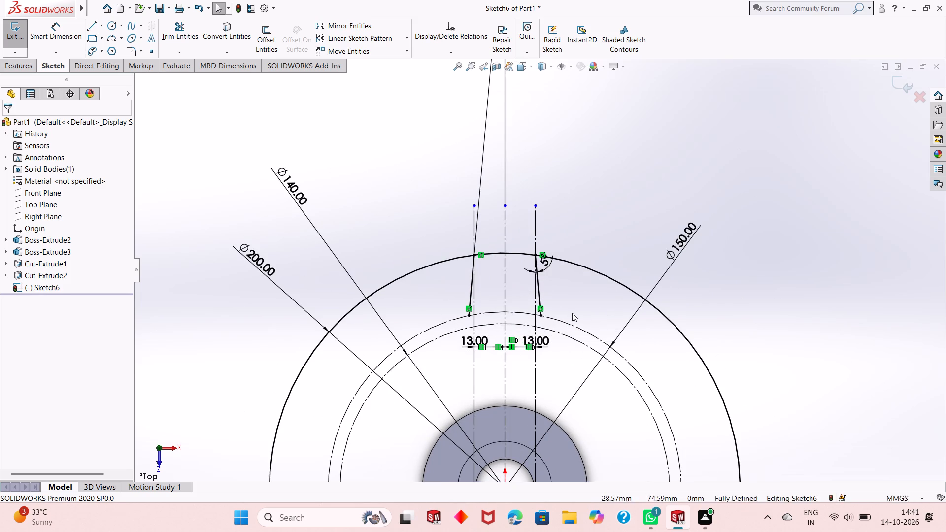
pyautogui.hotkey('ctrl', 'z')
pyautogui.hotkey('ctrl', 'z')
pyautogui.hotkey('ctrl', 'z')
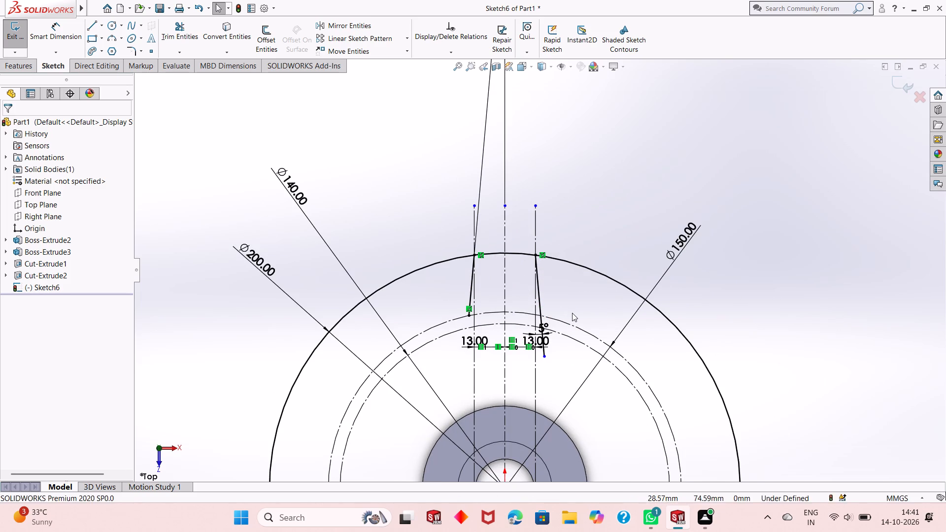
pyautogui.hotkey('ctrl', 'z')
pyautogui.hotkey('ctrl', 'z')
pyautogui.hotkey('ctrl', 'z')
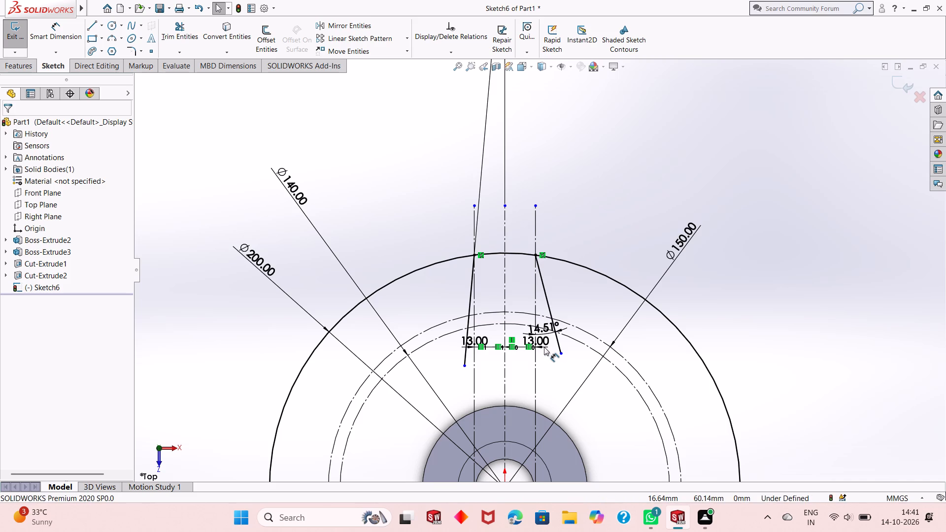
pyautogui.hotkey('ctrl', 'z')
# Dimension the angle between the right sloping line and the middle vertical centerline as 5 degrees.
pyautogui.scroll(-2, 530, 291)
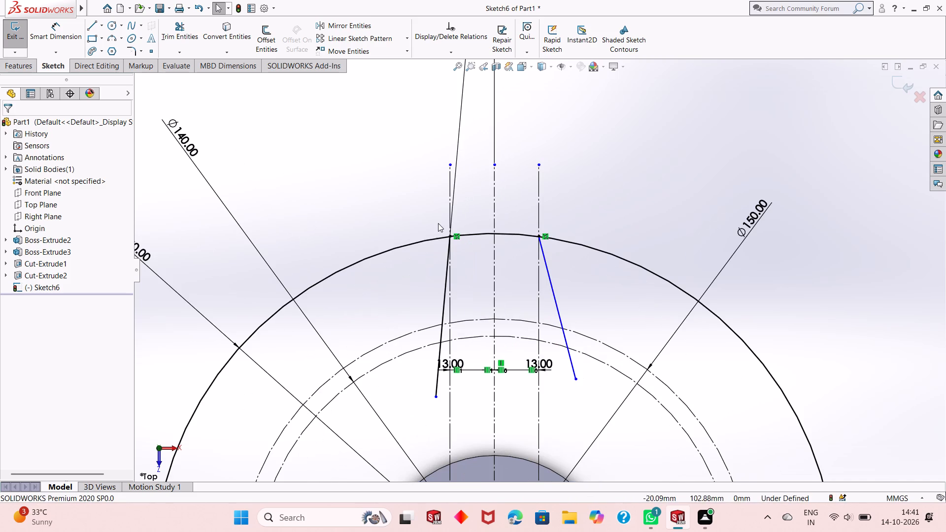
pyautogui.click(67, 38)
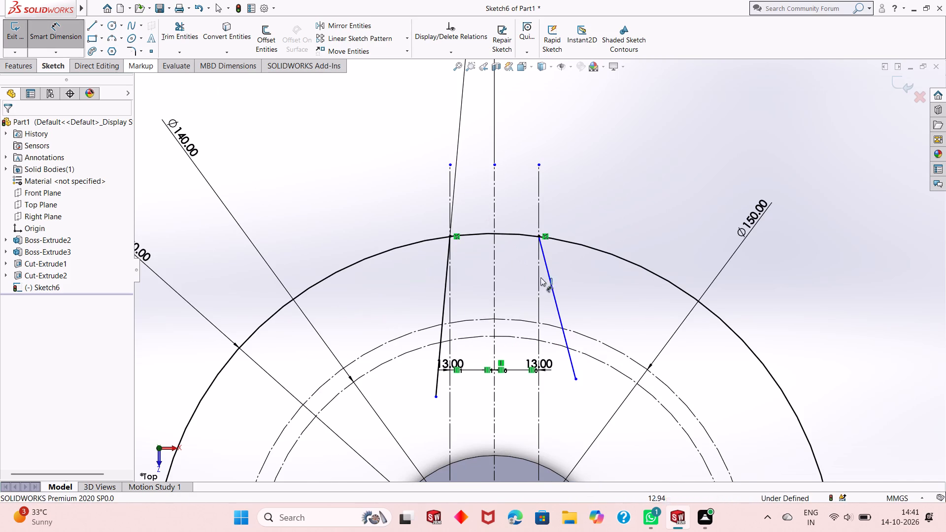
pyautogui.click(557, 301)
pyautogui.click(494, 305)
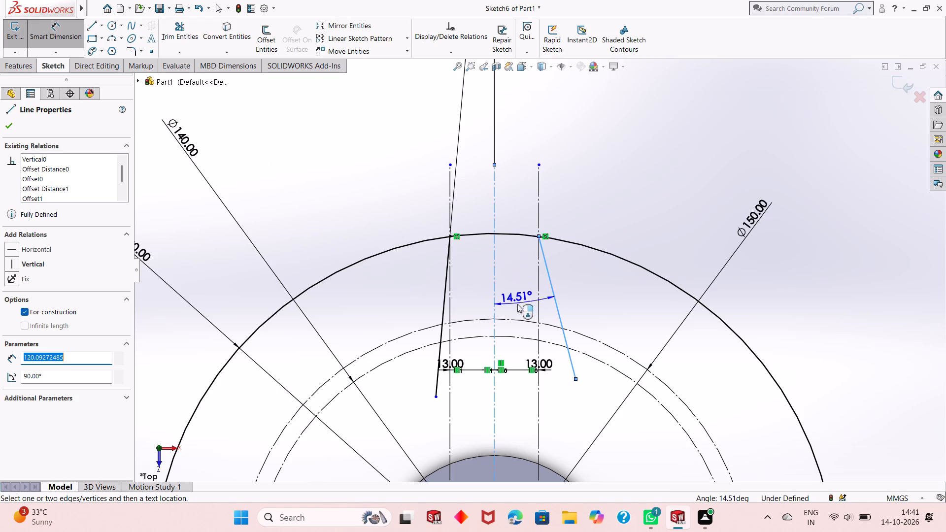
pyautogui.click(518, 309)
pyautogui.press('5')
pyautogui.press('Return')
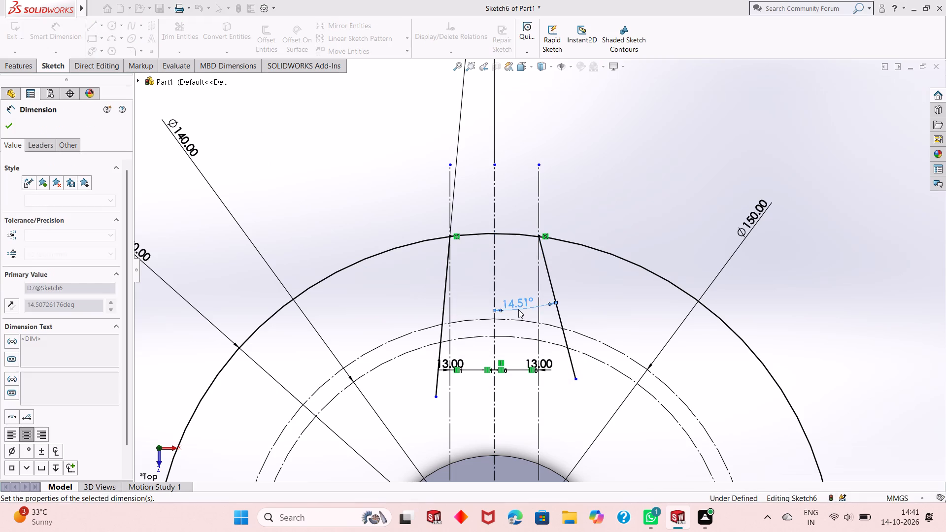
# Check the angle between the left and right sloping lines without adding a dimension.
pyautogui.scroll(2, 520, 302)
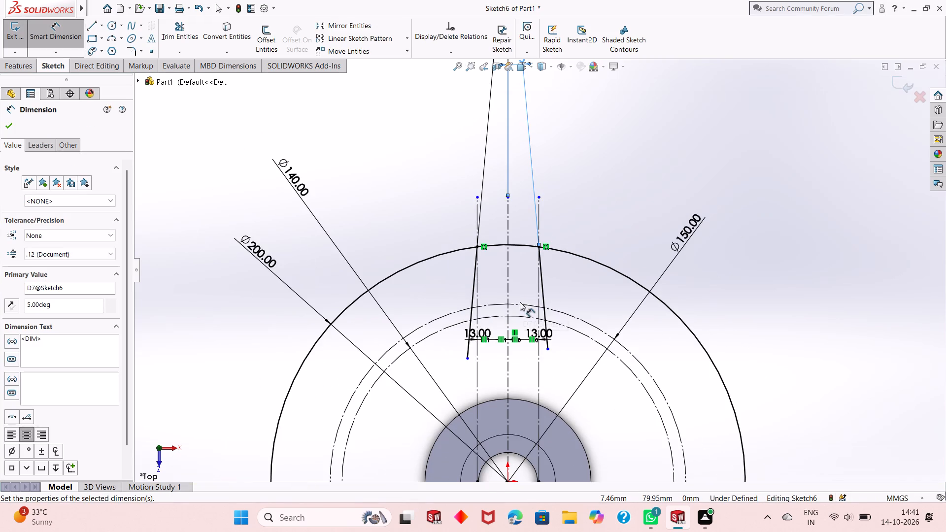
pyautogui.scroll(1, 510, 310)
pyautogui.click(483, 297)
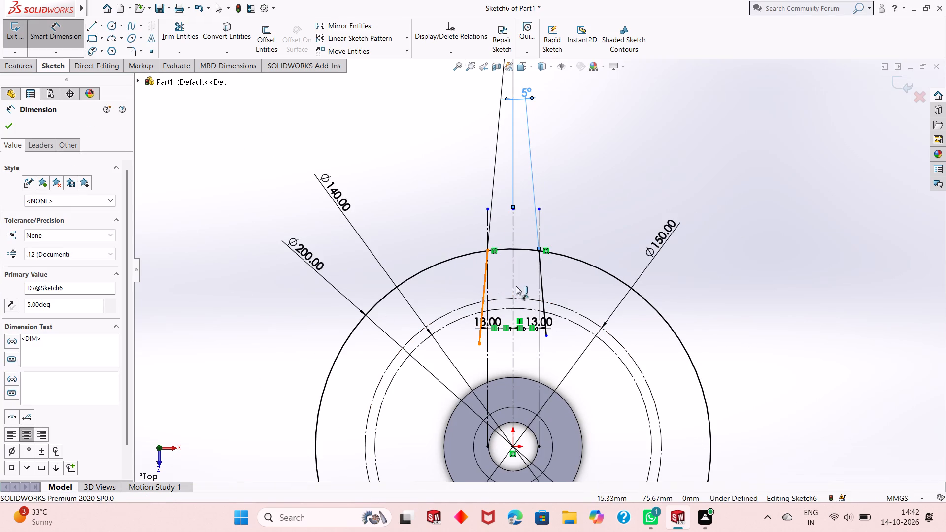
pyautogui.click(542, 286)
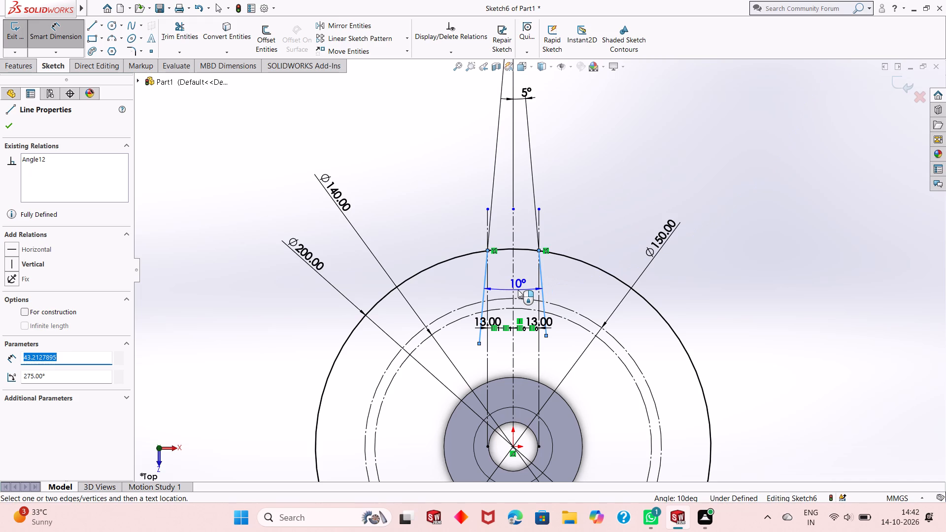
pyautogui.press('Escape')
pyautogui.press('Escape')
pyautogui.press('Escape')
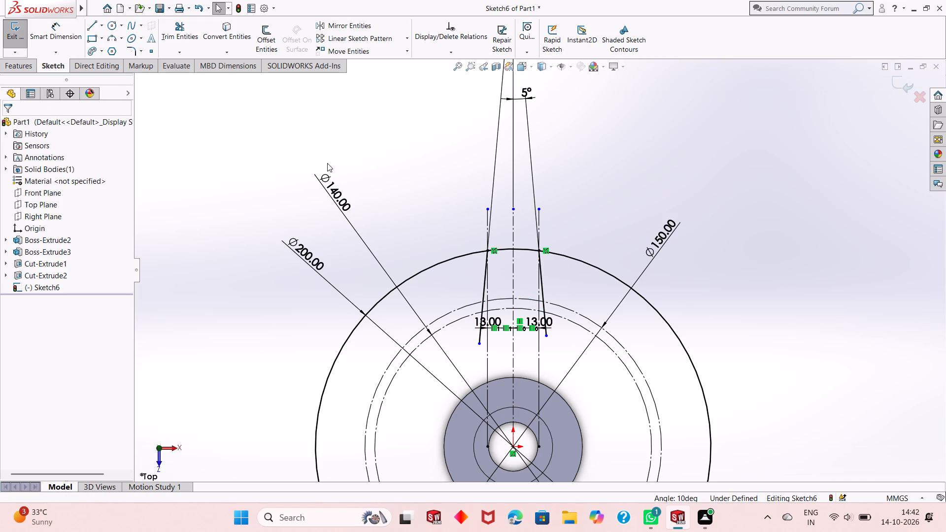
# Trim the lower ends of both sloping lines back to the 150 mm construction circle.
pyautogui.click(176, 34)
pyautogui.scroll(-2, 501, 344)
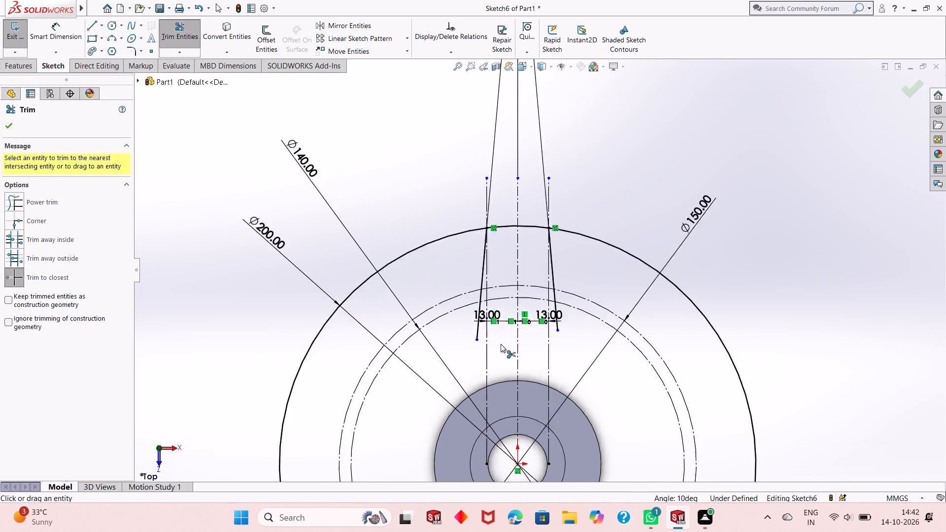
pyautogui.scroll(-6, 501, 344)
pyautogui.click(389, 311)
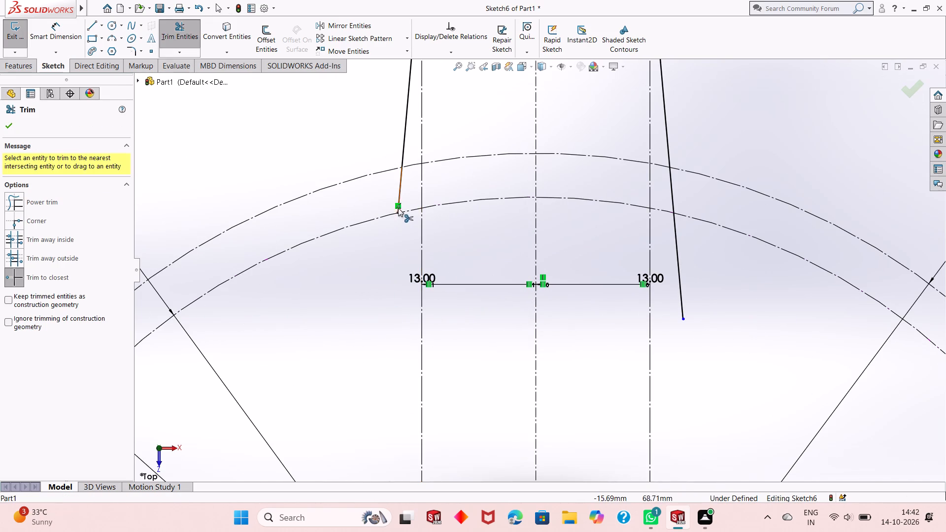
pyautogui.click(398, 187)
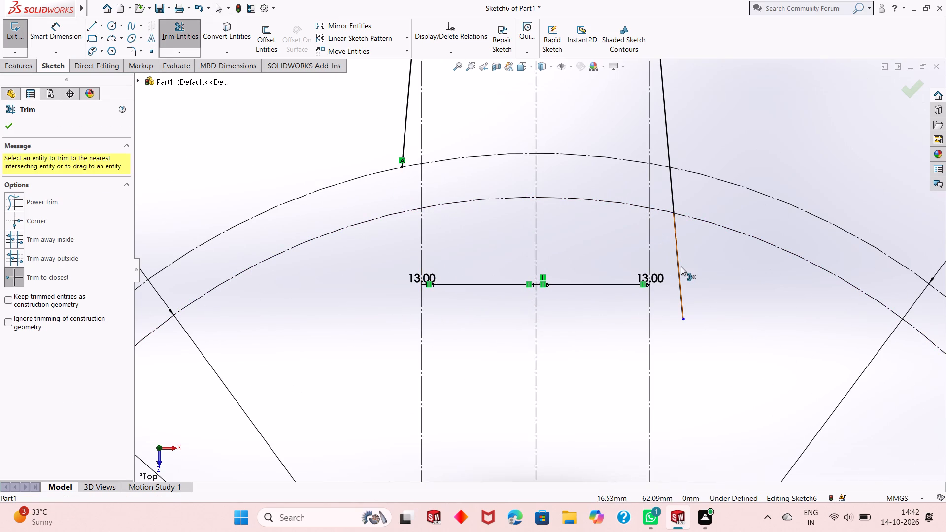
pyautogui.click(681, 266)
pyautogui.click(673, 191)
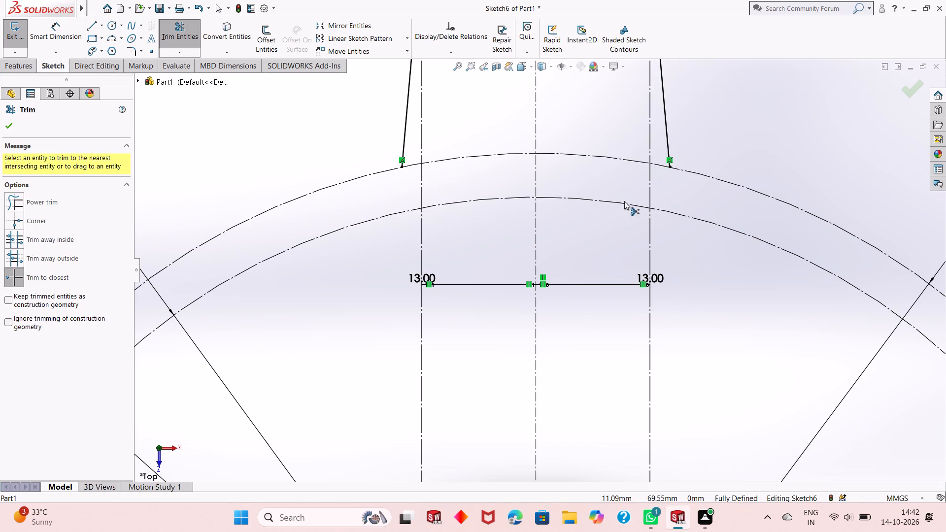
pyautogui.scroll(6, 574, 192)
pyautogui.rightClick(640, 134)
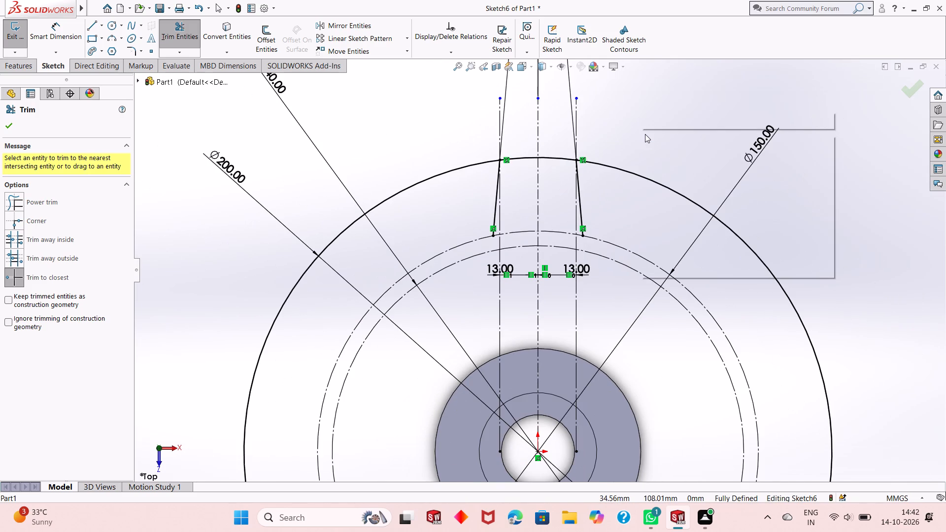
pyautogui.click(665, 162)
# Trim away the 200 mm circle outside the two sloping lines, keeping only the short top arc between them.
pyautogui.scroll(-8, 590, 164)
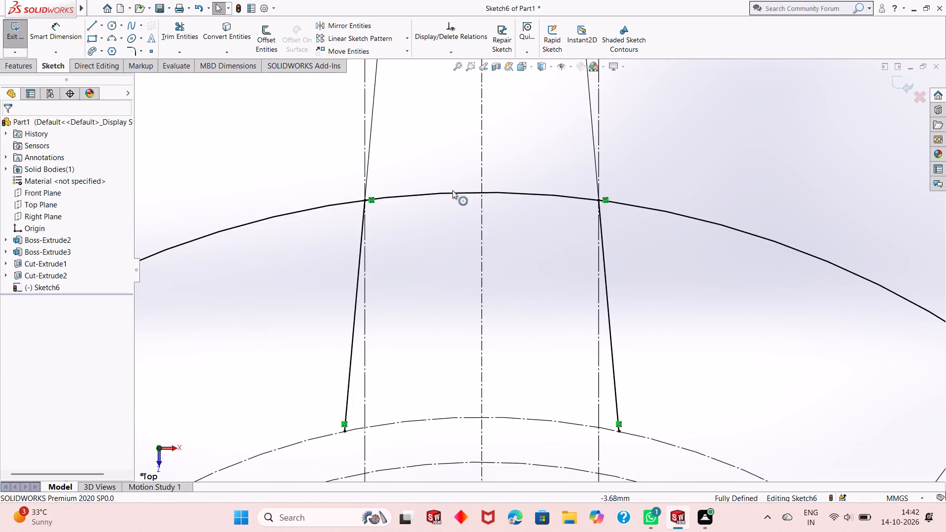
pyautogui.scroll(-2, 397, 265)
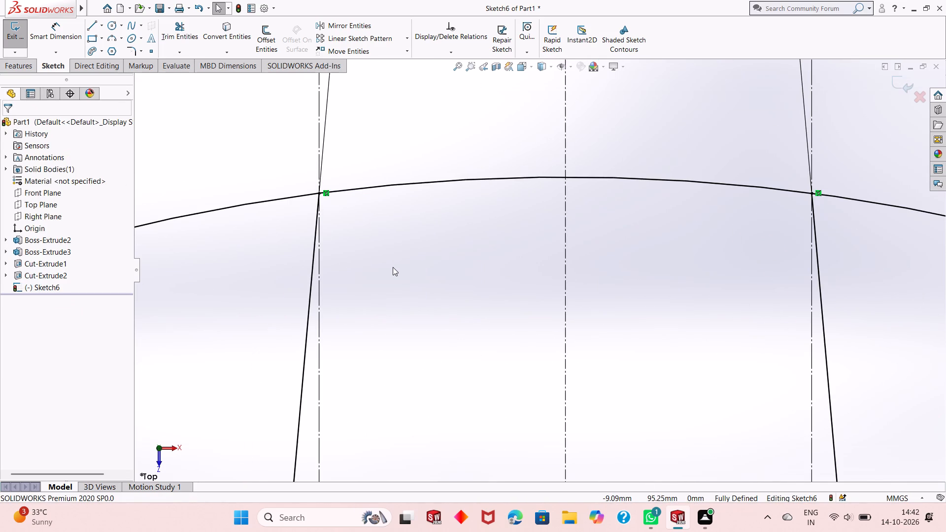
pyautogui.click(180, 30)
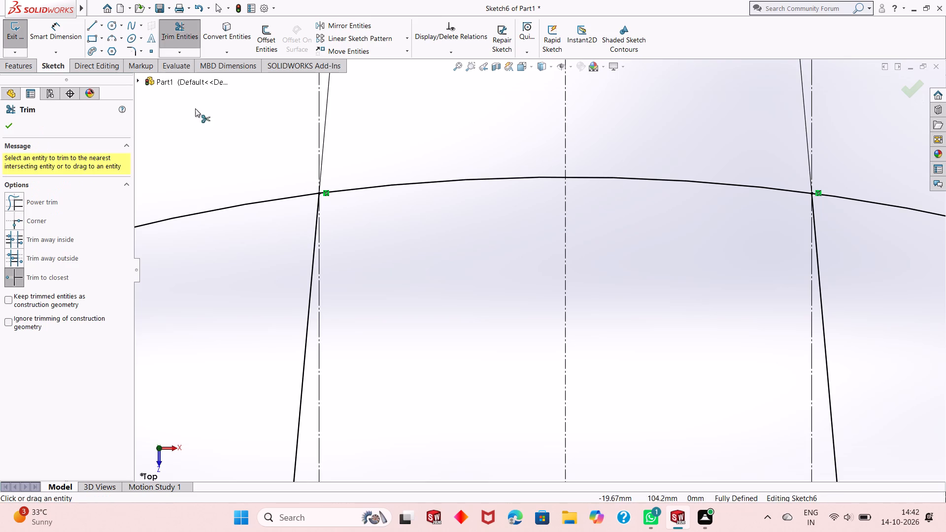
pyautogui.click(222, 207)
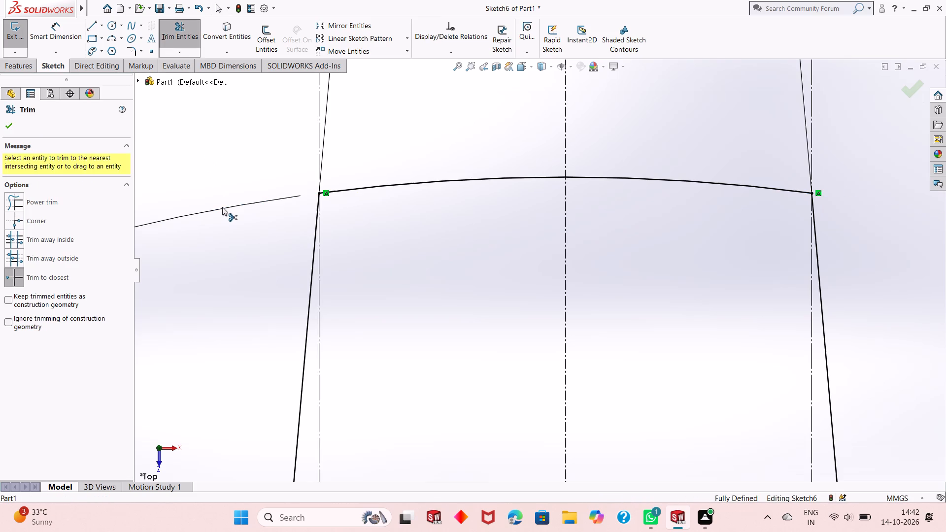
# Fillet both top corners of the tooth profile, between the top arc and each flank, with an 8 mm radius.
pyautogui.rightClick(223, 151)
pyautogui.click(236, 182)
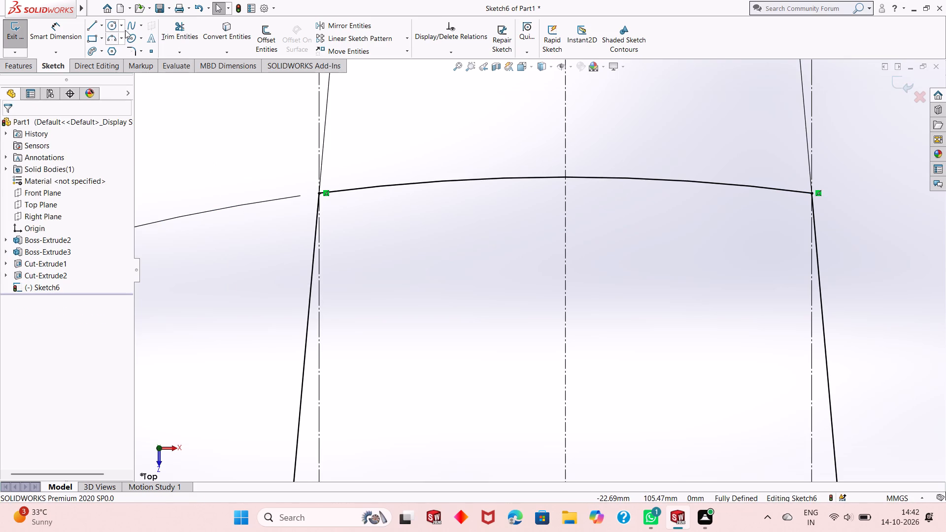
pyautogui.click(130, 48)
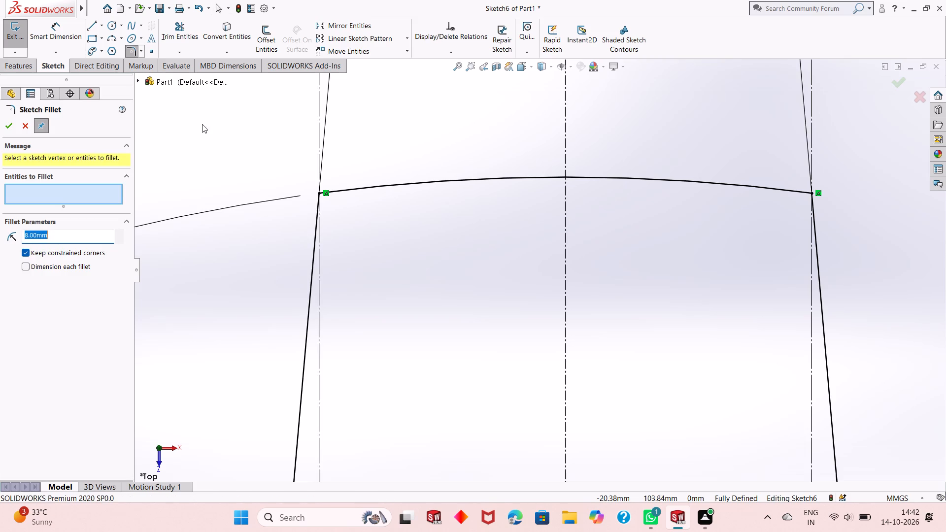
pyautogui.click(312, 250)
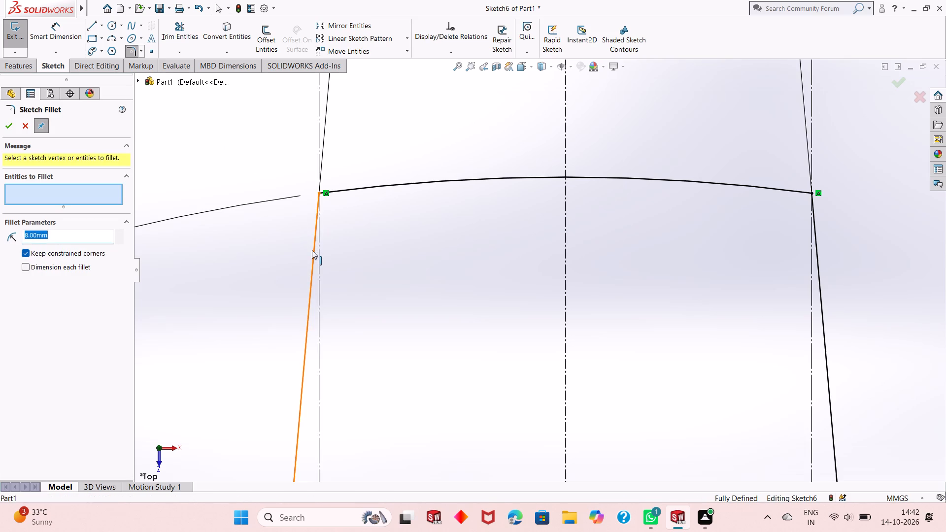
pyautogui.click(347, 188)
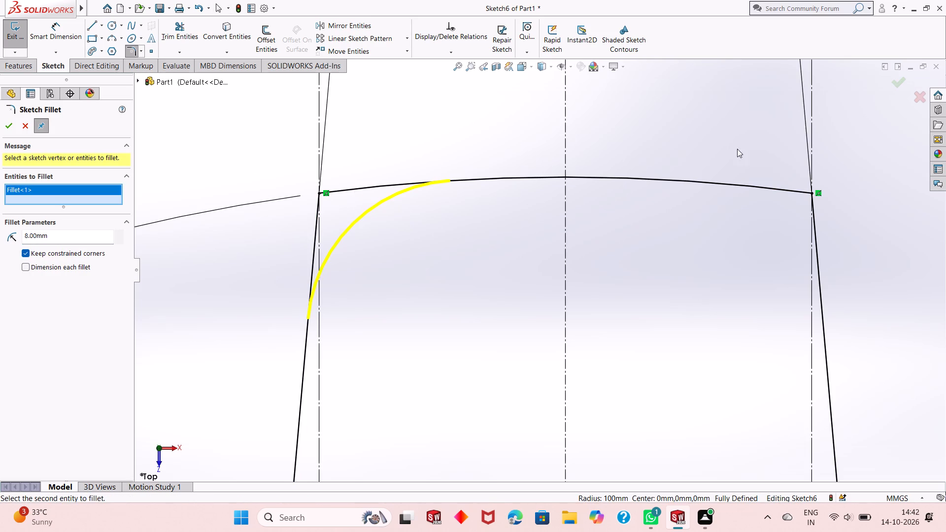
pyautogui.click(744, 187)
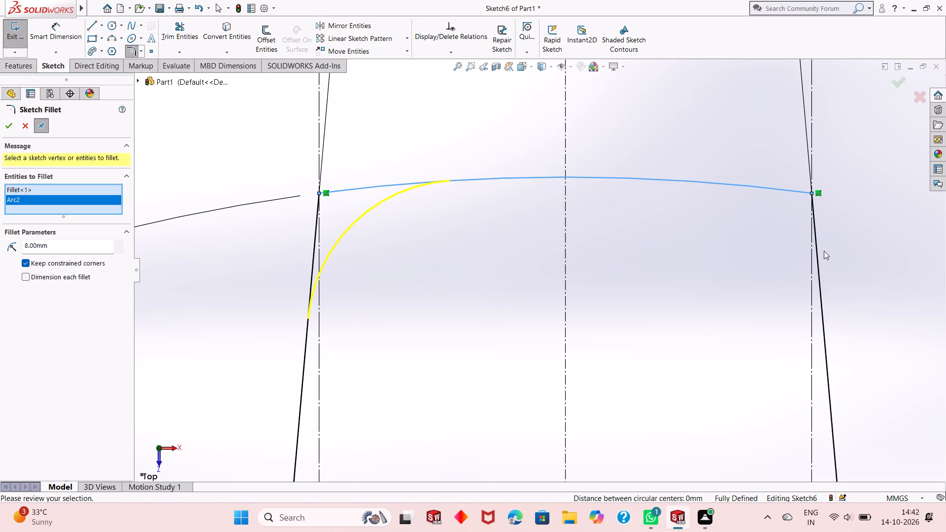
pyautogui.click(818, 268)
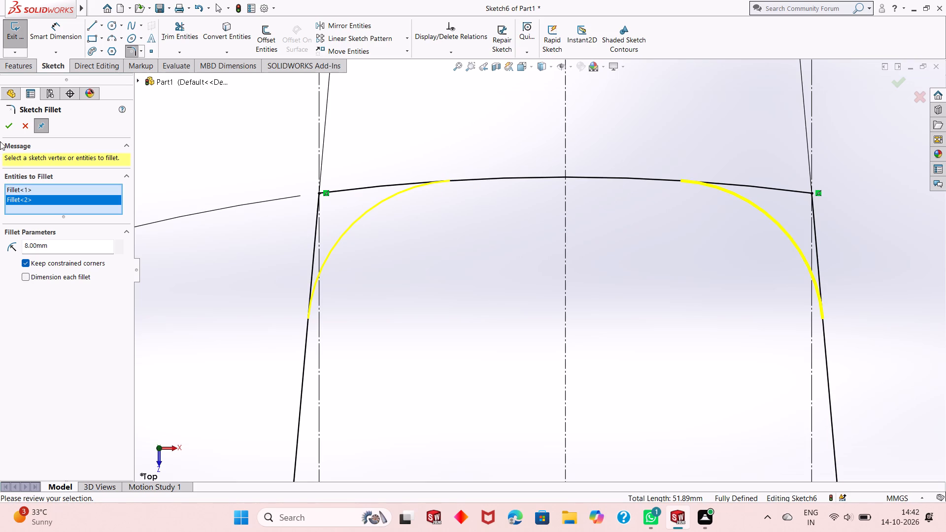
pyautogui.click(6, 125)
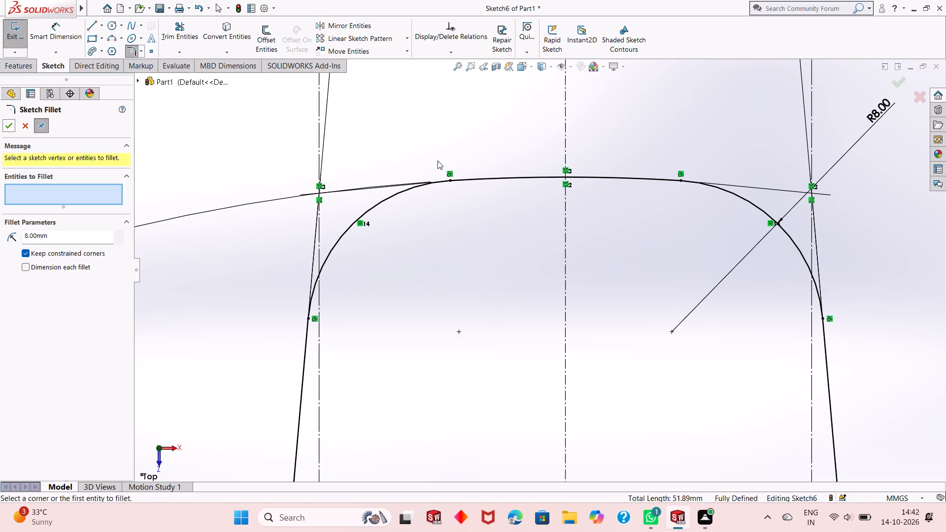
pyautogui.scroll(4, 509, 206)
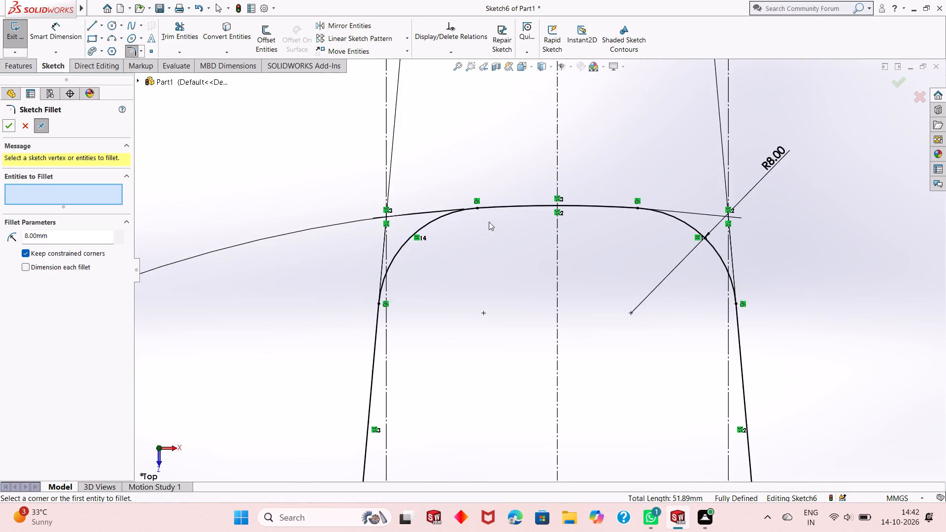
pyautogui.scroll(8, 489, 222)
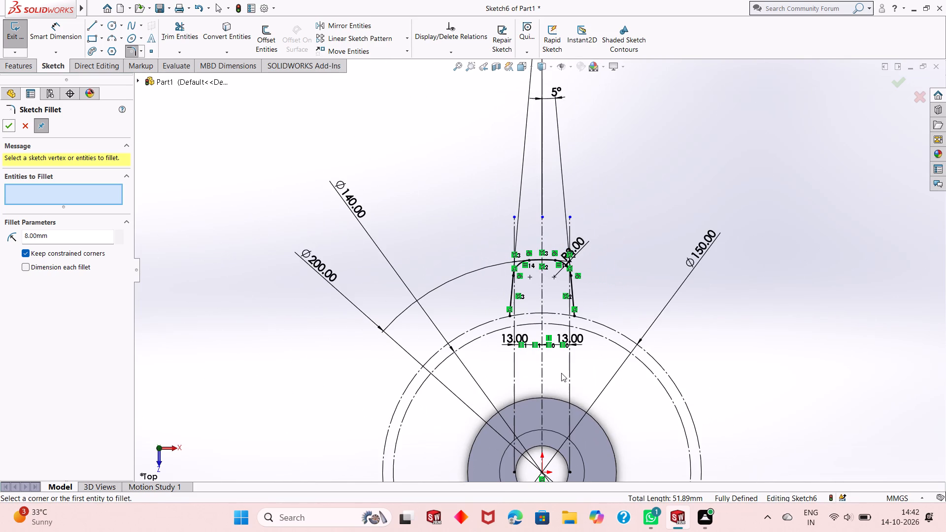
pyautogui.scroll(1, 561, 371)
pyautogui.scroll(-2, 576, 396)
pyautogui.scroll(-1, 536, 309)
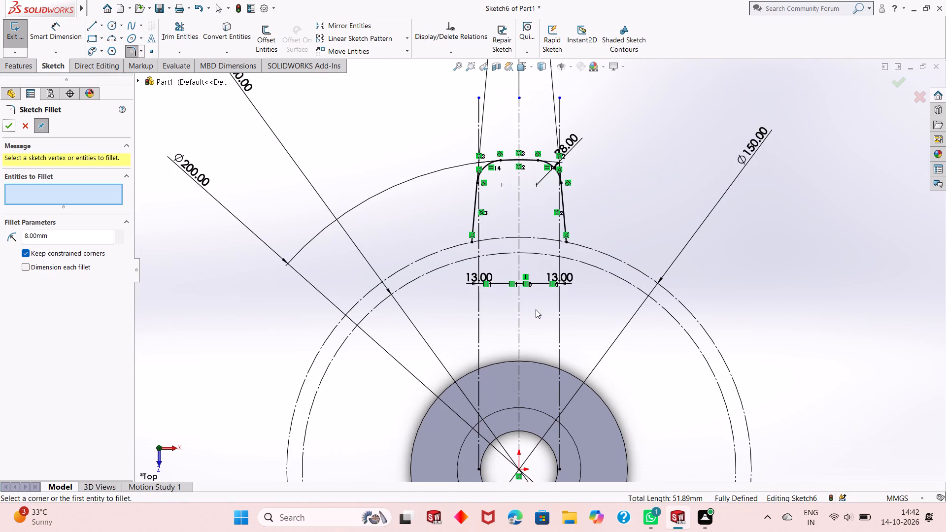
pyautogui.scroll(-1, 536, 309)
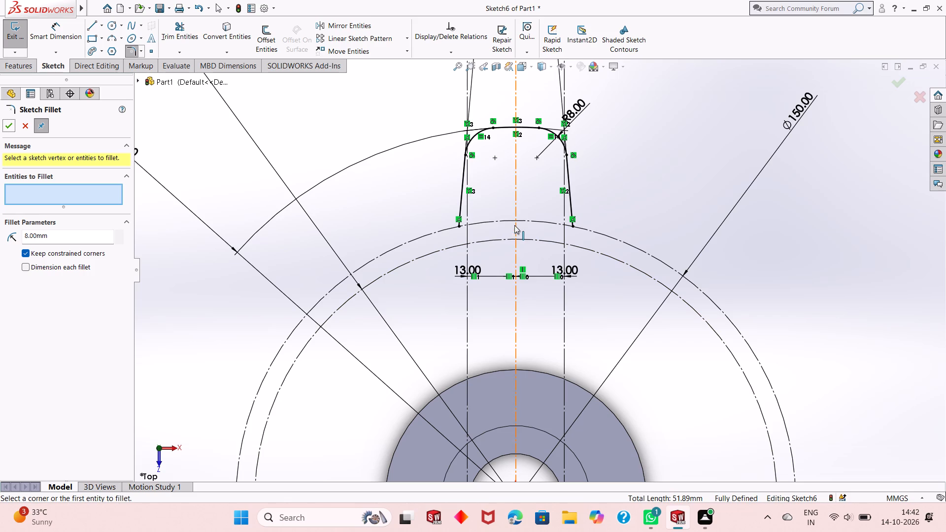
pyautogui.click(7, 125)
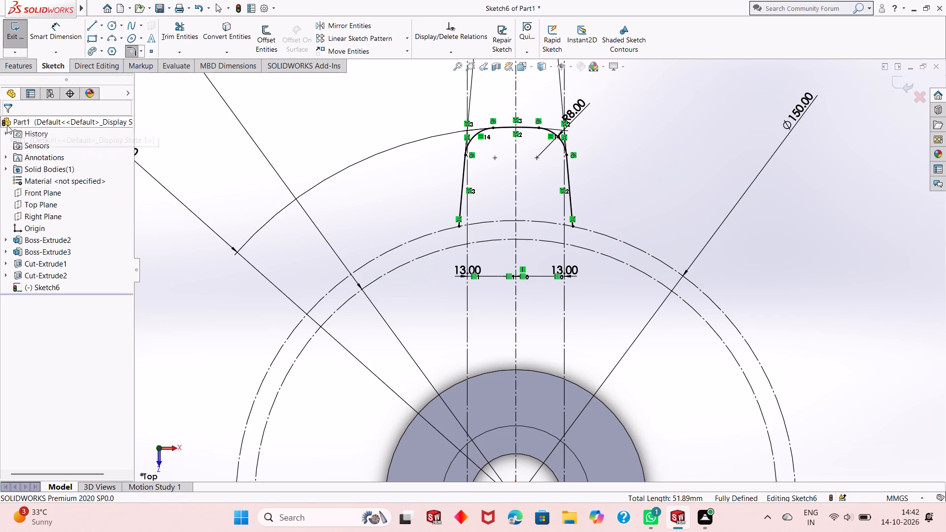
# Draw two lines about 63 mm long, sloping outward from the lower ends of the tooth flanks to the hub's outer circle.
pyautogui.click(90, 27)
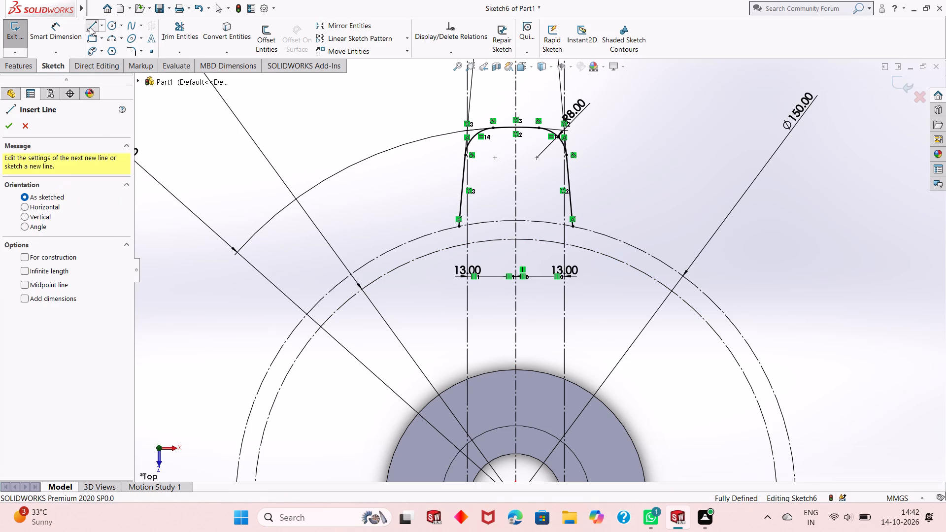
pyautogui.click(459, 227)
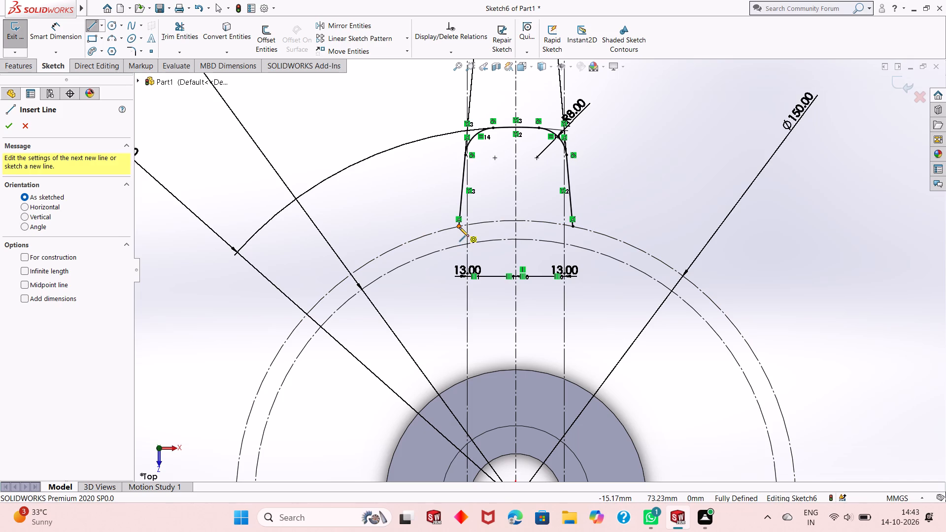
pyautogui.click(392, 453)
pyautogui.rightClick(371, 406)
pyautogui.click(388, 409)
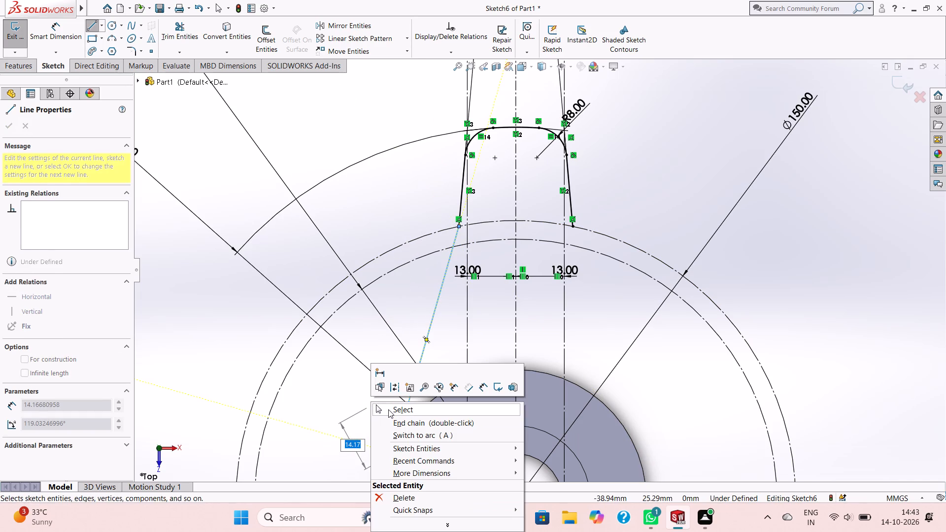
pyautogui.click(96, 24)
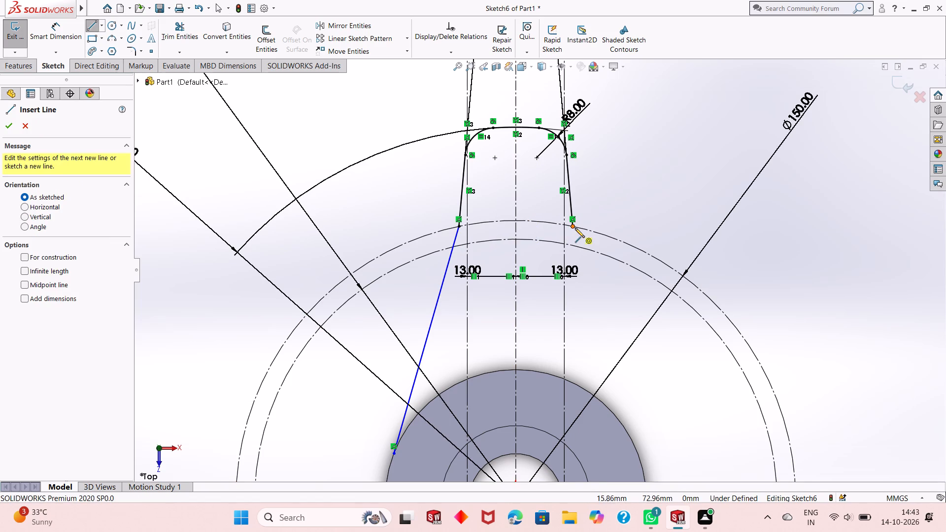
pyautogui.click(574, 225)
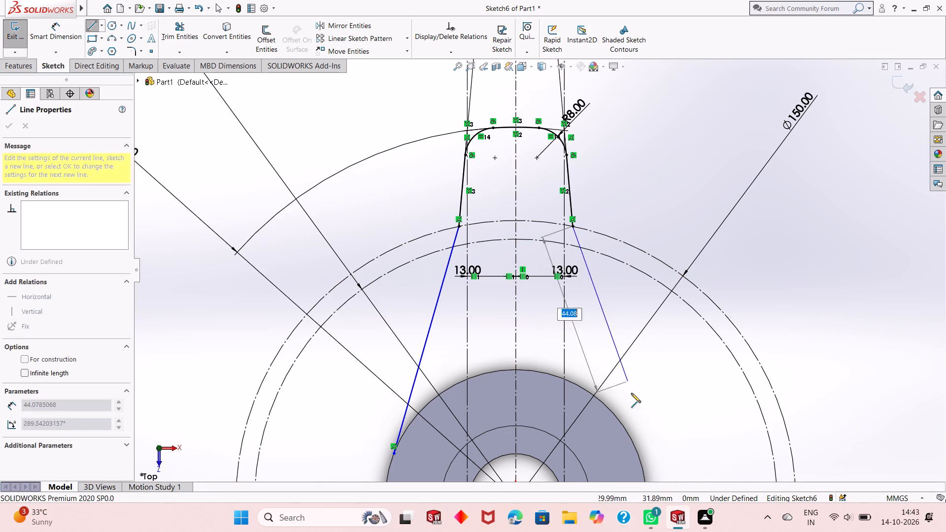
pyautogui.click(640, 456)
pyautogui.rightClick(663, 417)
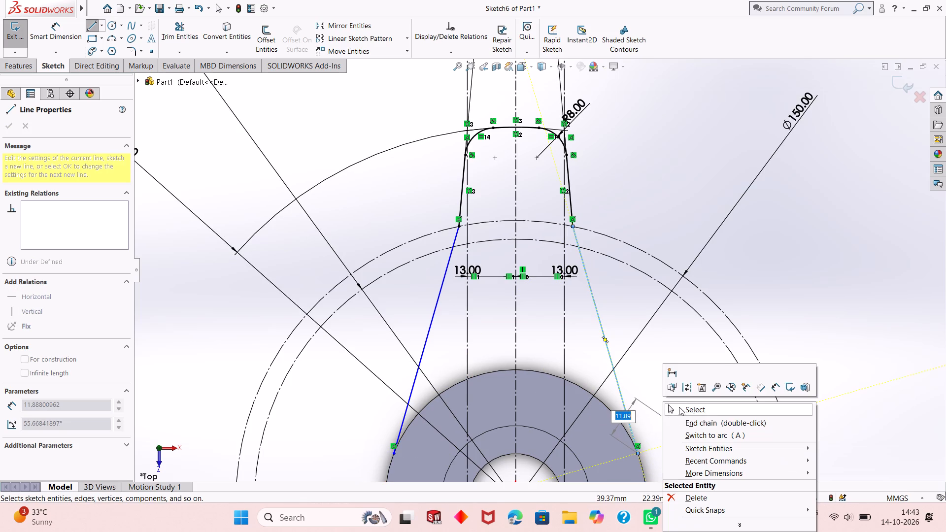
pyautogui.click(681, 405)
# Dimension the angle between the new left sloping line and the middle vertical centerline as 25/2 (12.5) degrees.
pyautogui.scroll(-1, 533, 213)
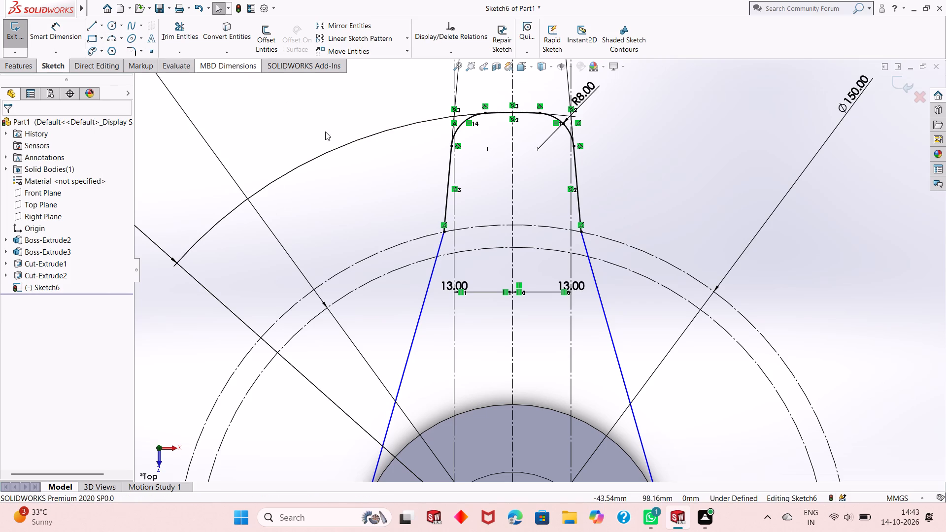
pyautogui.click(46, 28)
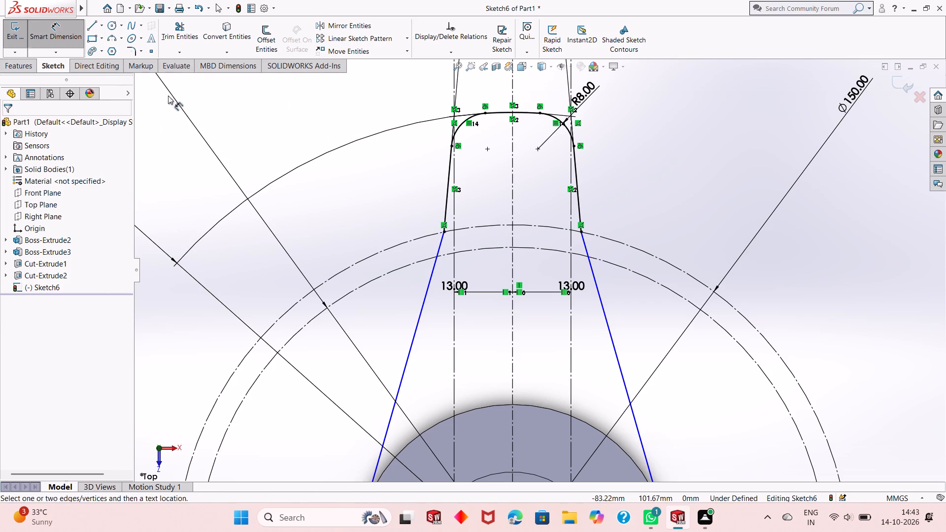
pyautogui.click(425, 302)
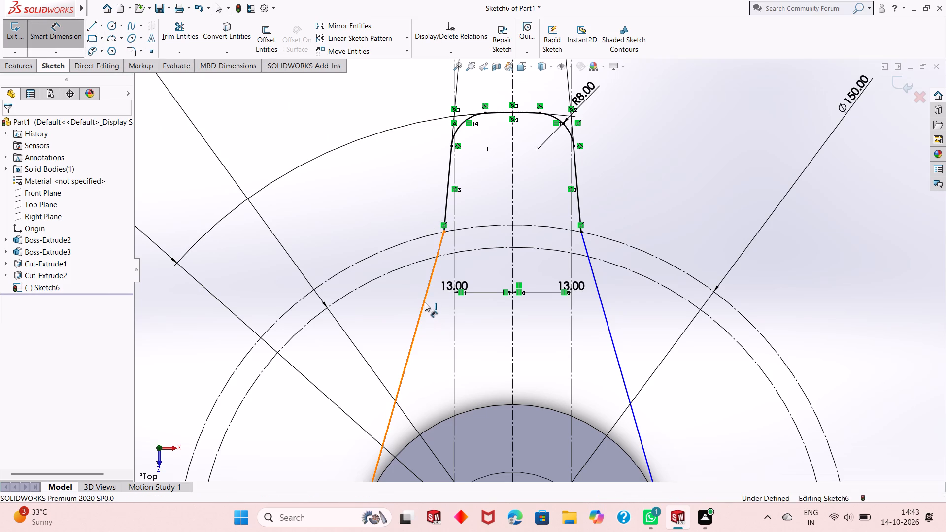
pyautogui.click(512, 327)
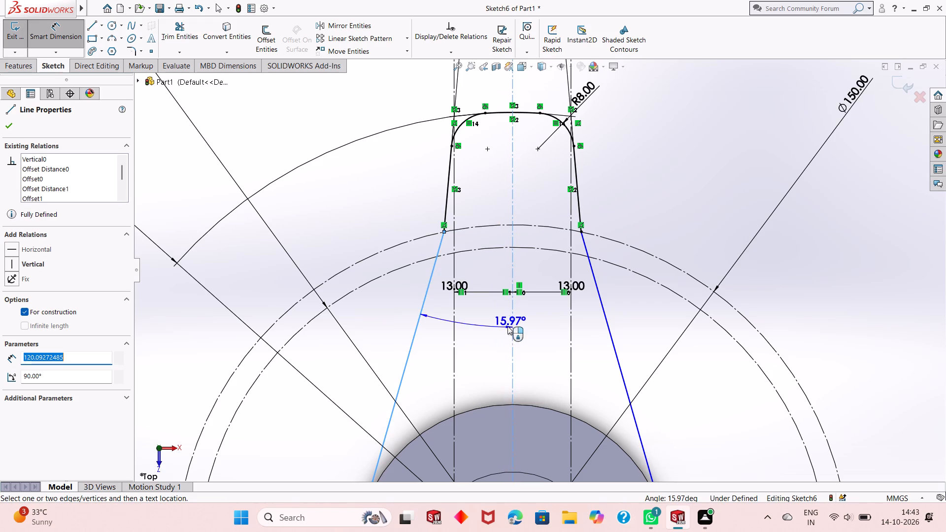
pyautogui.click(484, 333)
pyautogui.write('28/')
pyautogui.press('BackSpace')
pyautogui.press('BackSpace')
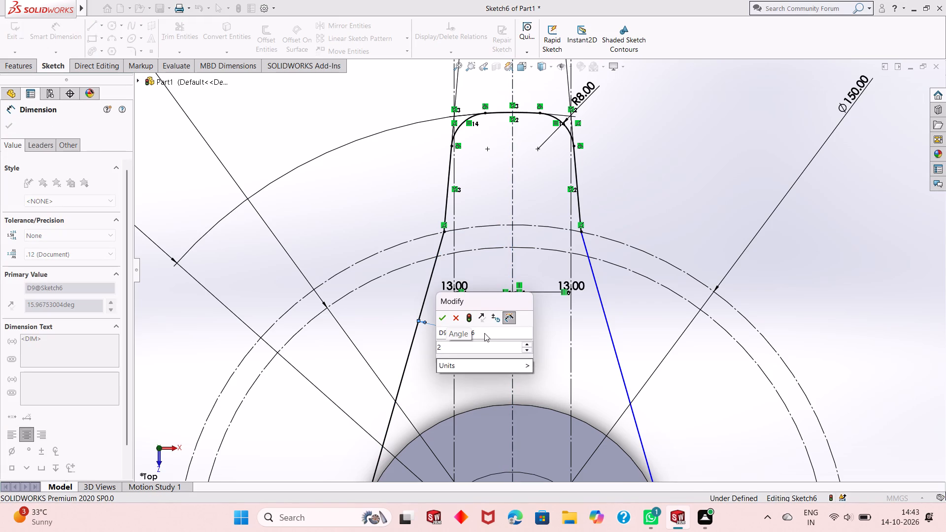
pyautogui.write('5/2')
pyautogui.press('Return')
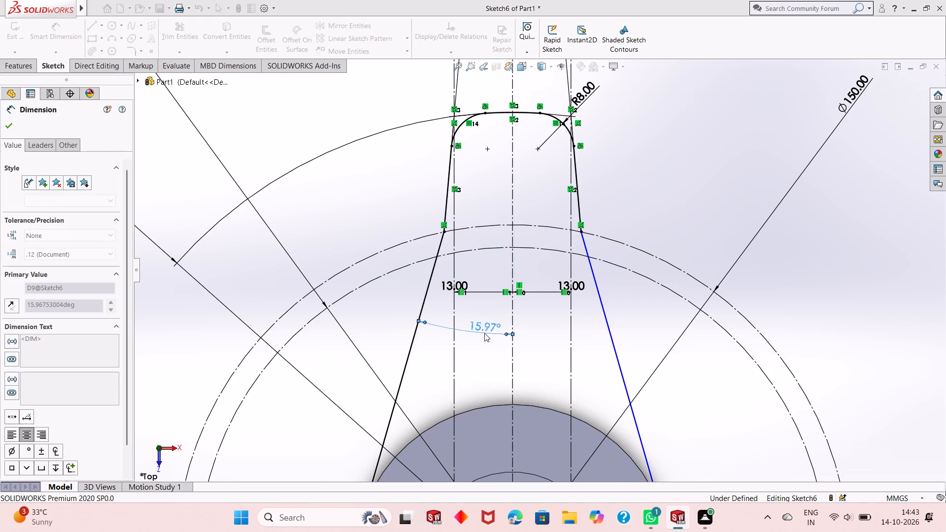
# Dimension the angle between the new right sloping line and the middle vertical centerline as 12.5 degrees.
pyautogui.click(511, 334)
pyautogui.click(607, 320)
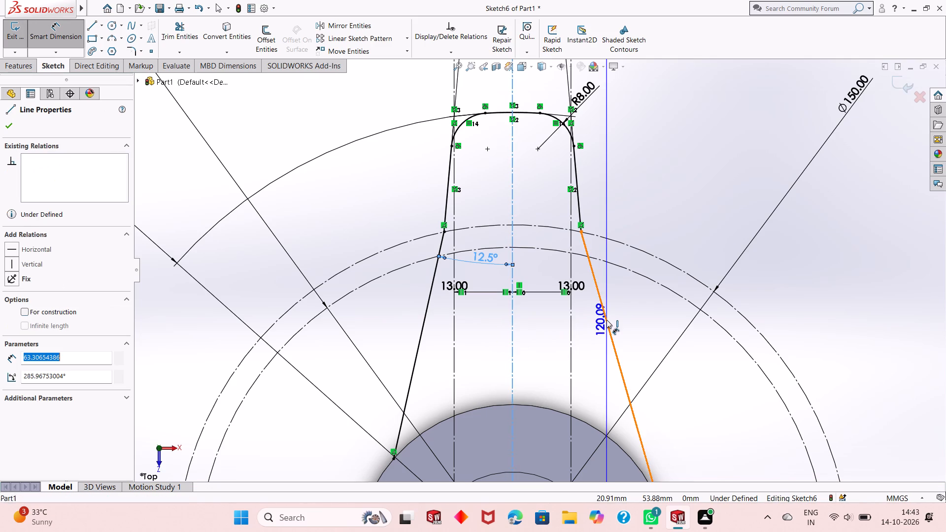
pyautogui.click(560, 326)
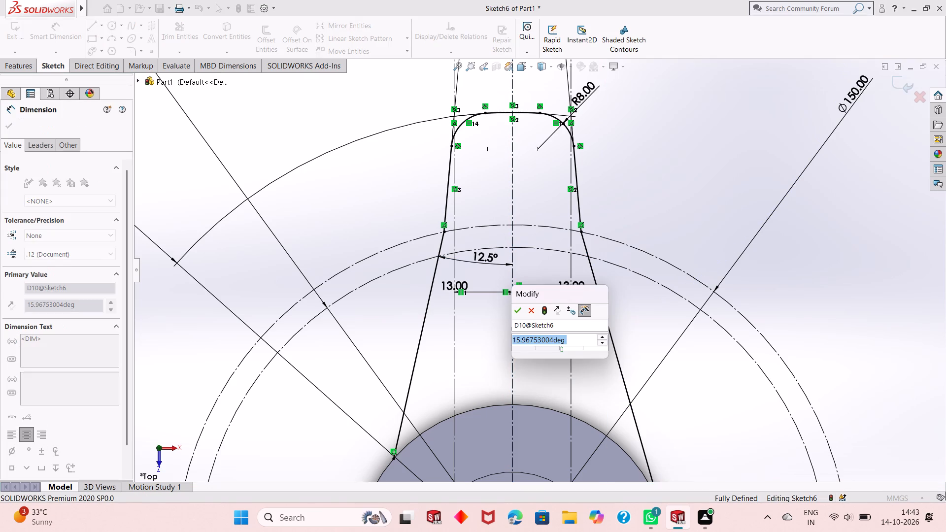
pyautogui.write('2.5')
pyautogui.press('Return')
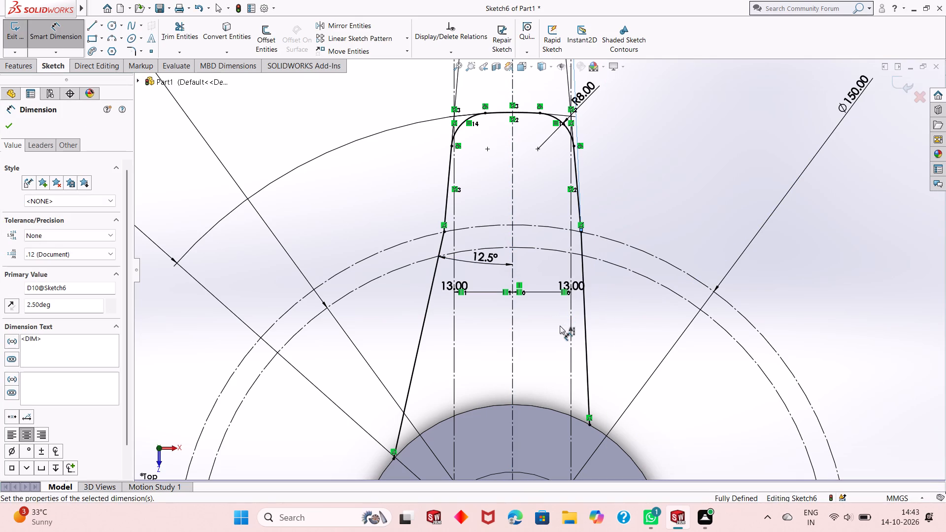
pyautogui.hotkey('ctrl', 'z')
pyautogui.doubleClick(560, 326)
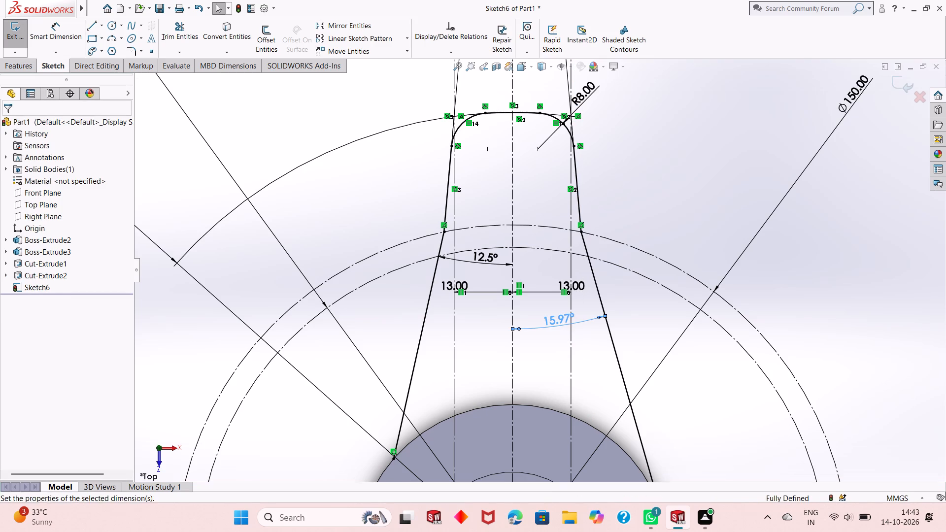
pyautogui.write('12.5')
pyautogui.press('Return')
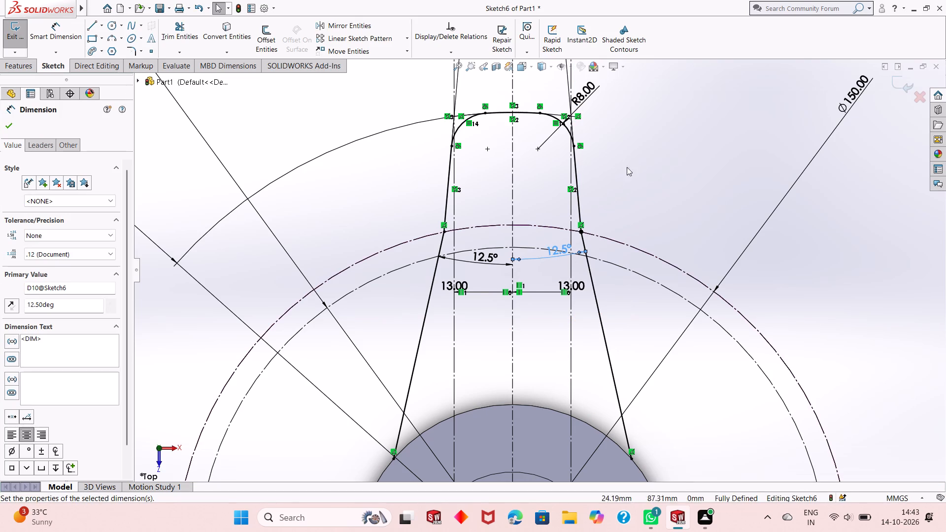
pyautogui.rightClick(659, 156)
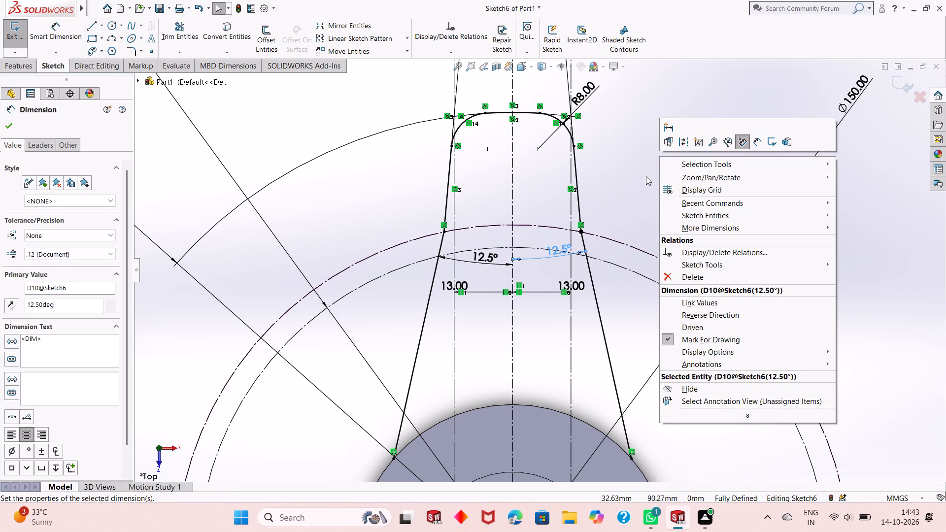
pyautogui.click(644, 176)
# Draw a three-point arc of 35 mm radius along the hub's outer circle, joining the lower ends of the two sloping lines.
pyautogui.scroll(2, 513, 282)
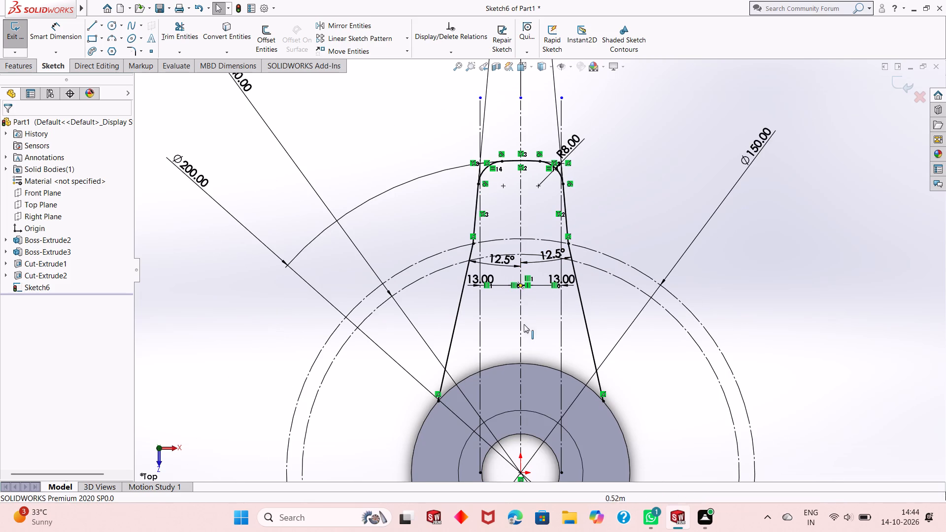
pyautogui.scroll(-1, 539, 358)
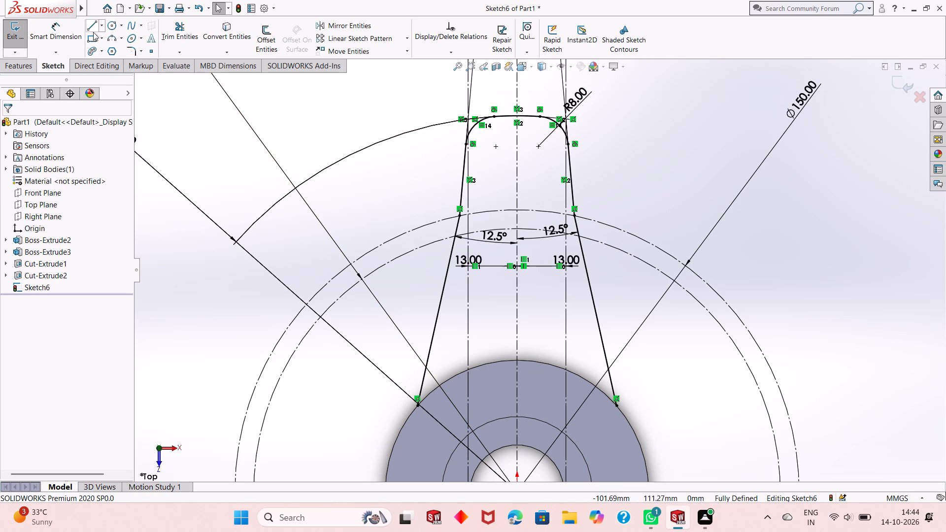
pyautogui.click(111, 40)
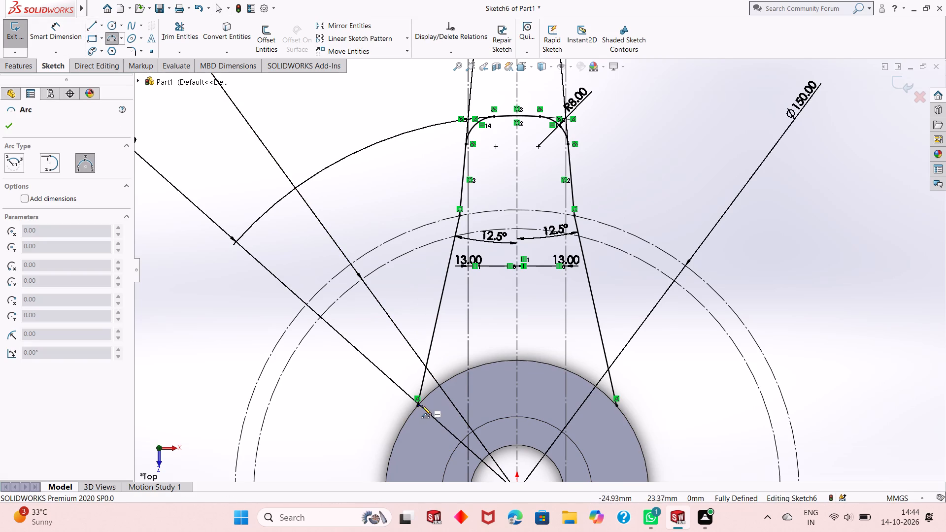
pyautogui.click(417, 407)
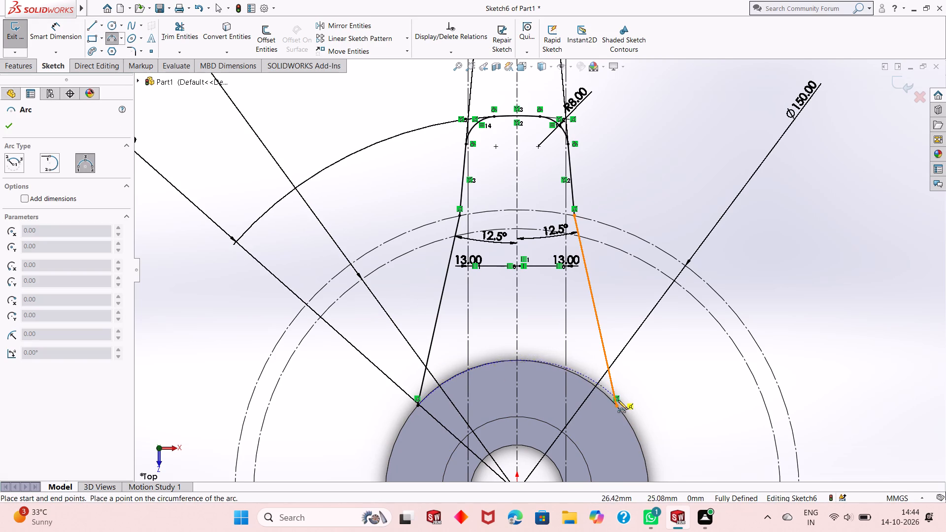
pyautogui.click(618, 406)
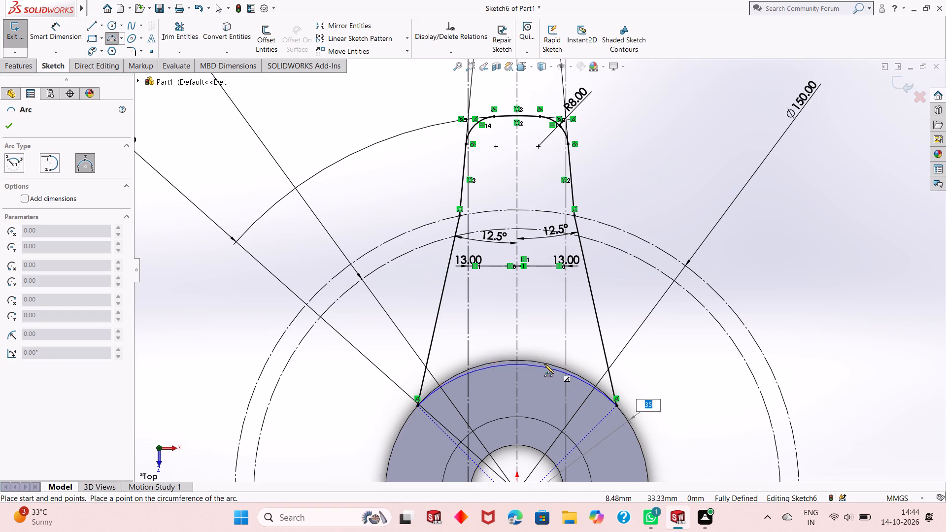
pyautogui.click(536, 361)
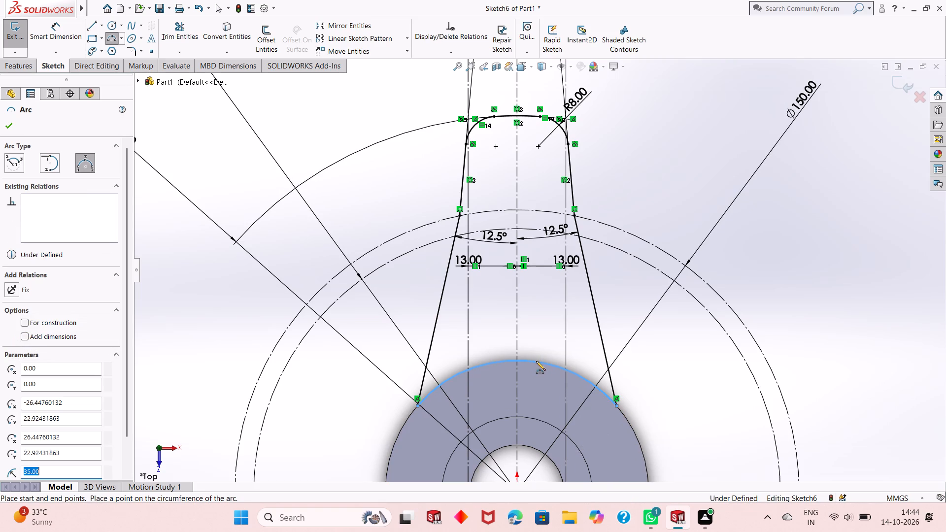
pyautogui.rightClick(654, 202)
pyautogui.click(663, 208)
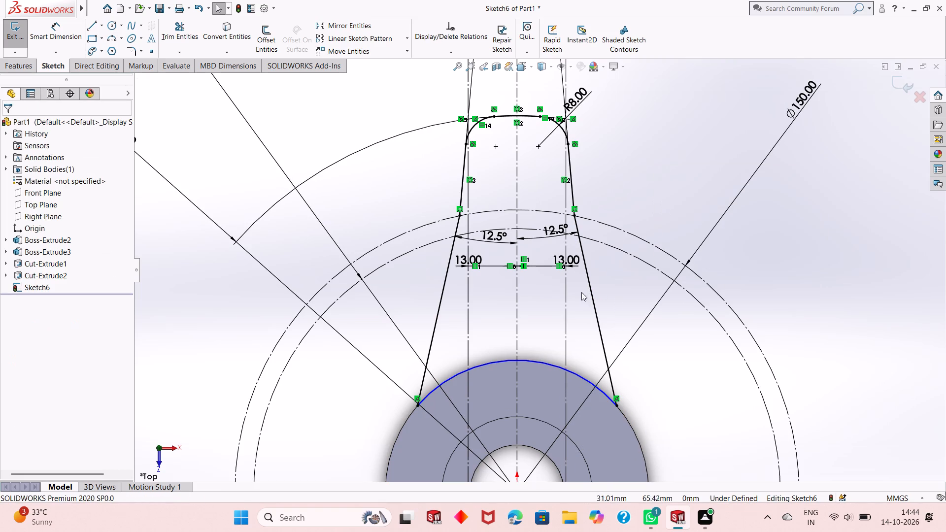
# Add a tangent relation between the new bottom arc and the hub's outer circular edge.
pyautogui.click(541, 362)
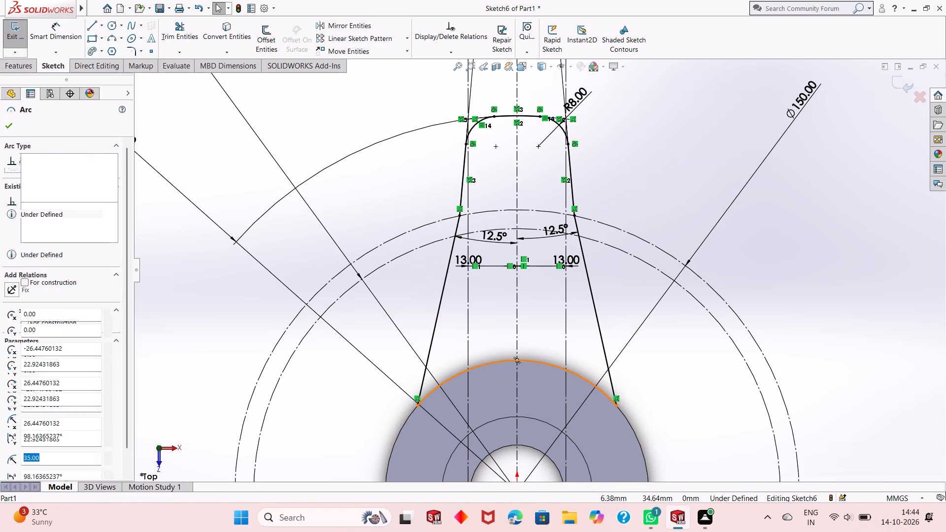
pyautogui.keyDown('ctrl'); pyautogui.click(406, 419); pyautogui.keyUp('ctrl')
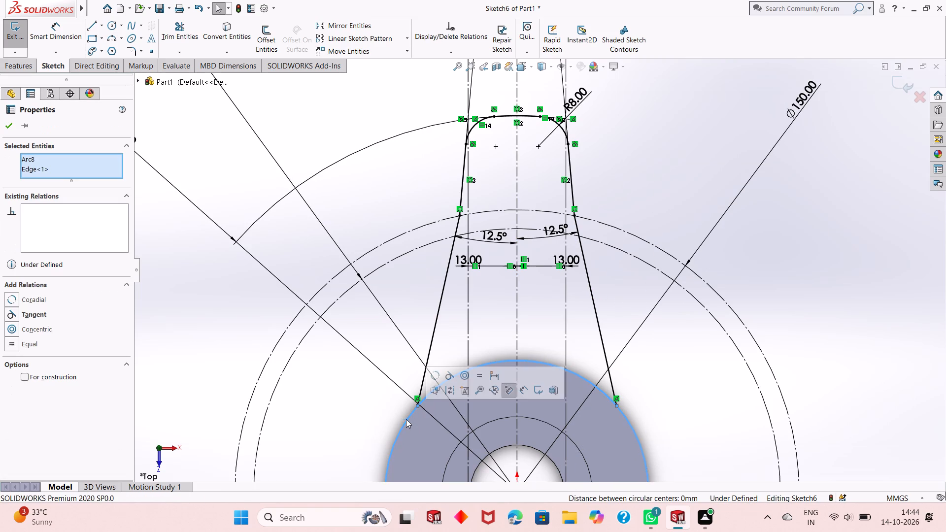
pyautogui.click(453, 374)
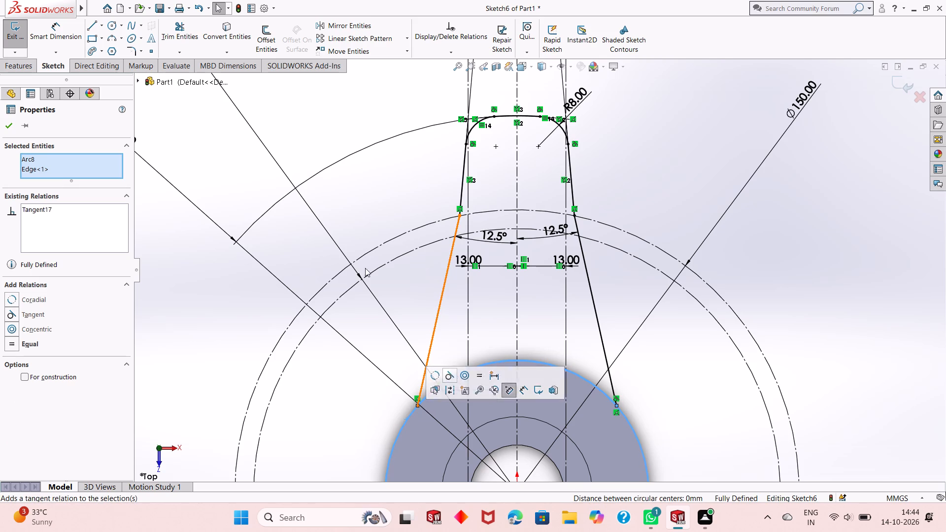
pyautogui.click(6, 126)
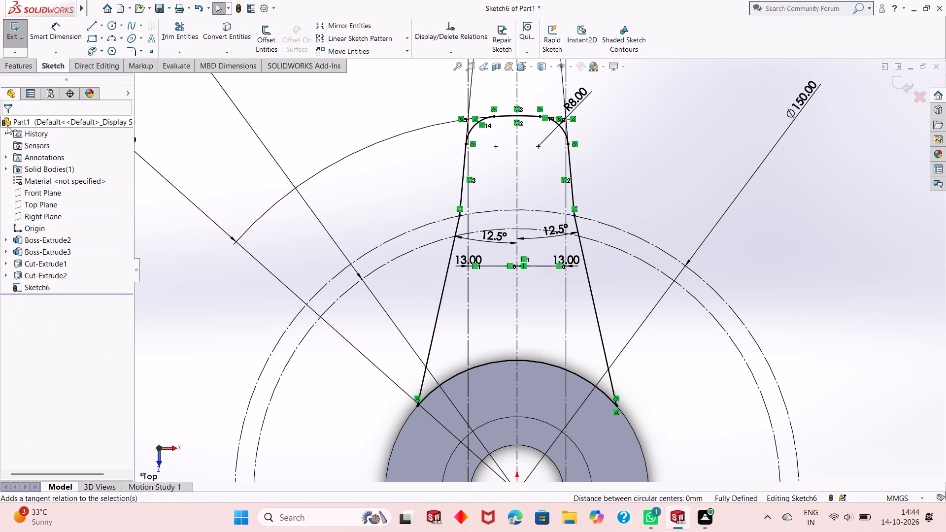
# Examine the closed tooth profile and where it meets the hub from several angles.
pyautogui.scroll(2, 497, 271)
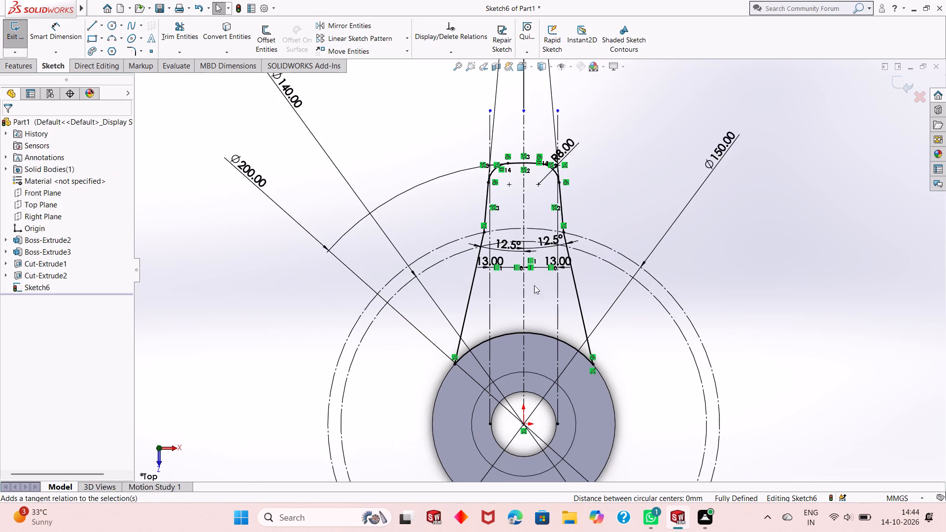
pyautogui.scroll(-2, 588, 347)
pyautogui.scroll(1, 489, 304)
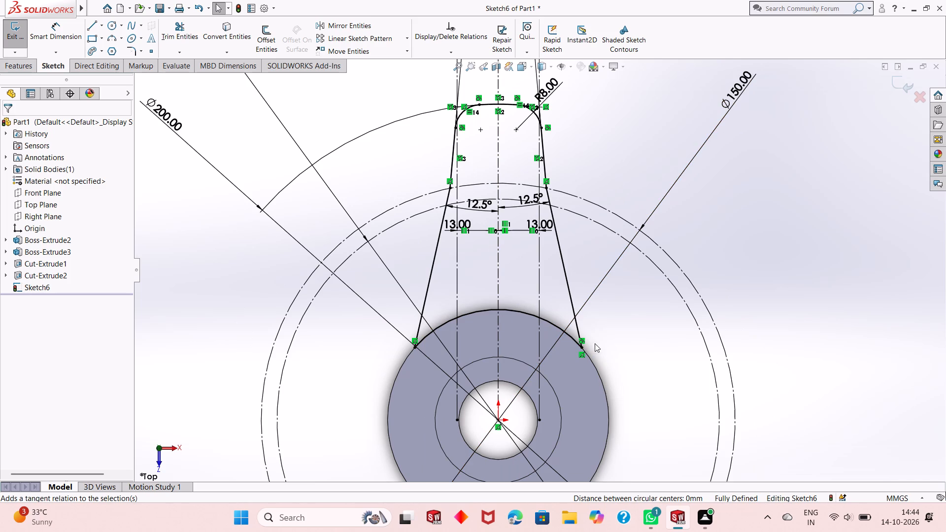
pyautogui.moveTo(625, 365); pyautogui.dragTo(654, 280, button='middle')
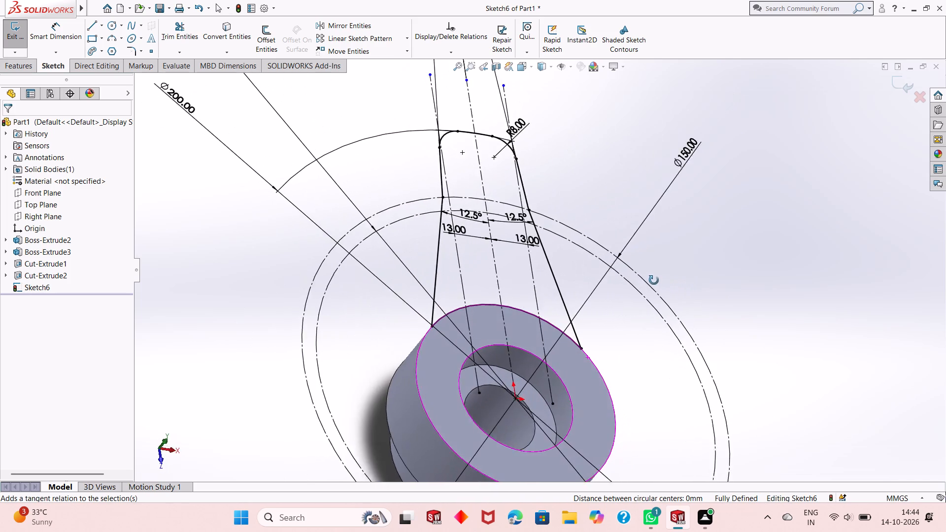
pyautogui.moveTo(654, 280); pyautogui.dragTo(641, 334, button='middle')
pyautogui.scroll(1, 553, 331)
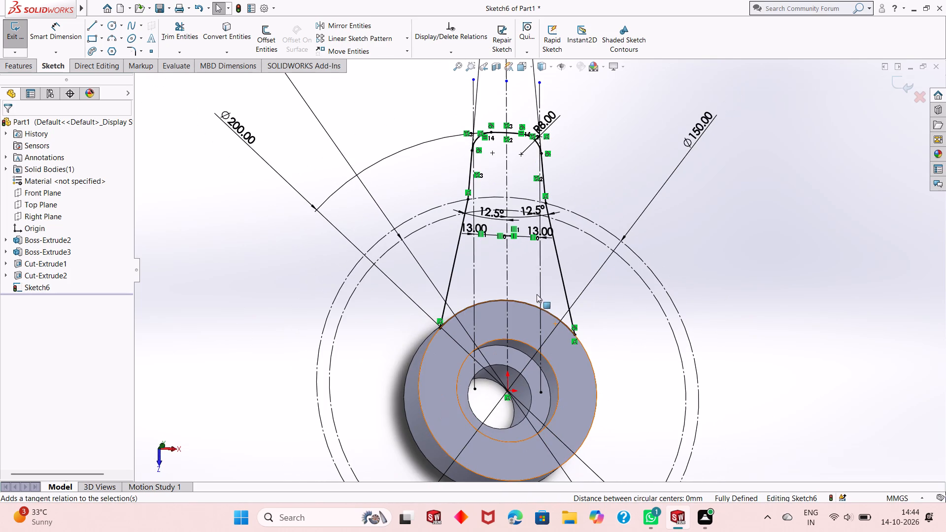
pyautogui.moveTo(542, 298); pyautogui.dragTo(540, 318, button='middle')
pyautogui.scroll(-2, 515, 234)
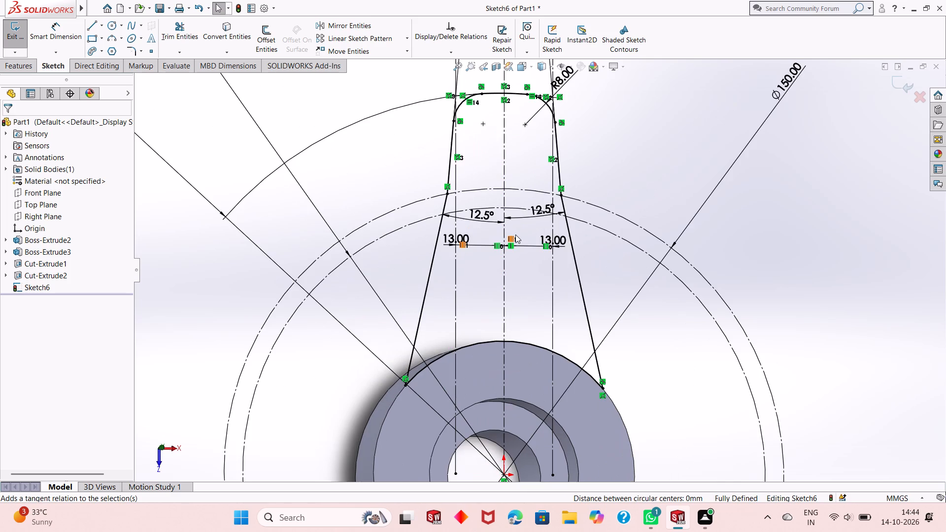
pyautogui.moveTo(535, 236); pyautogui.dragTo(535, 238, button='middle')
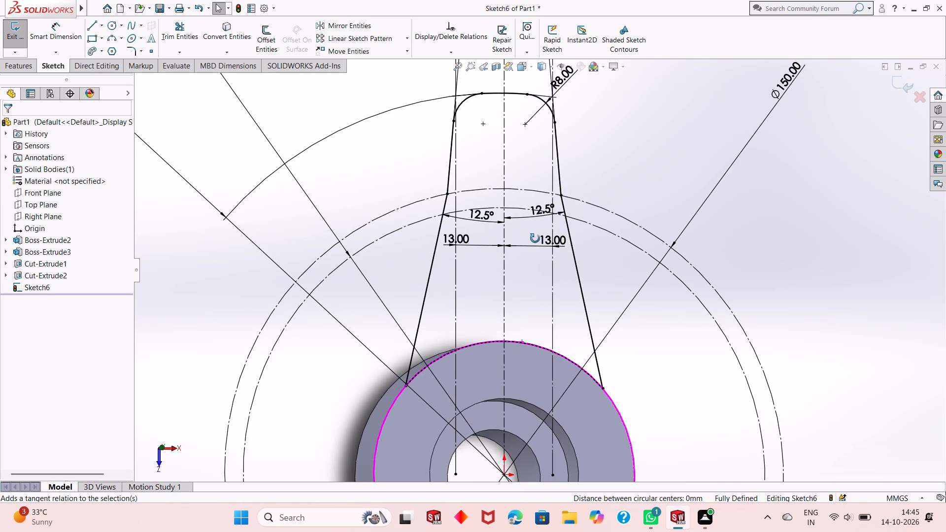
pyautogui.moveTo(535, 238); pyautogui.dragTo(531, 244, button='middle')
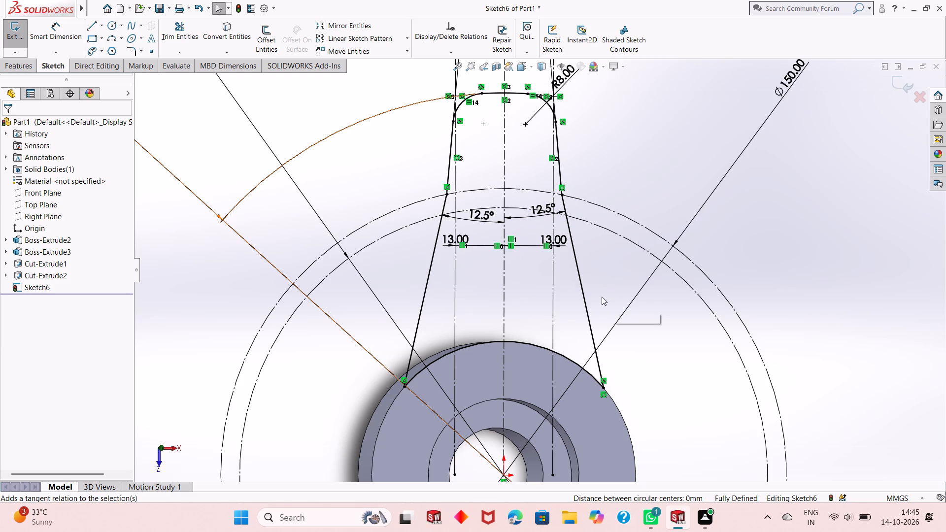
pyautogui.scroll(-1, 515, 273)
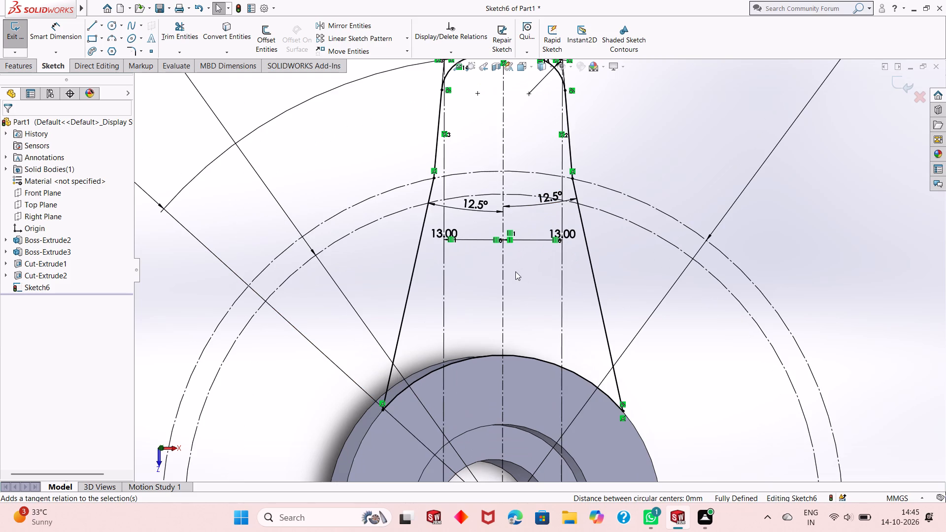
pyautogui.scroll(-1, 514, 251)
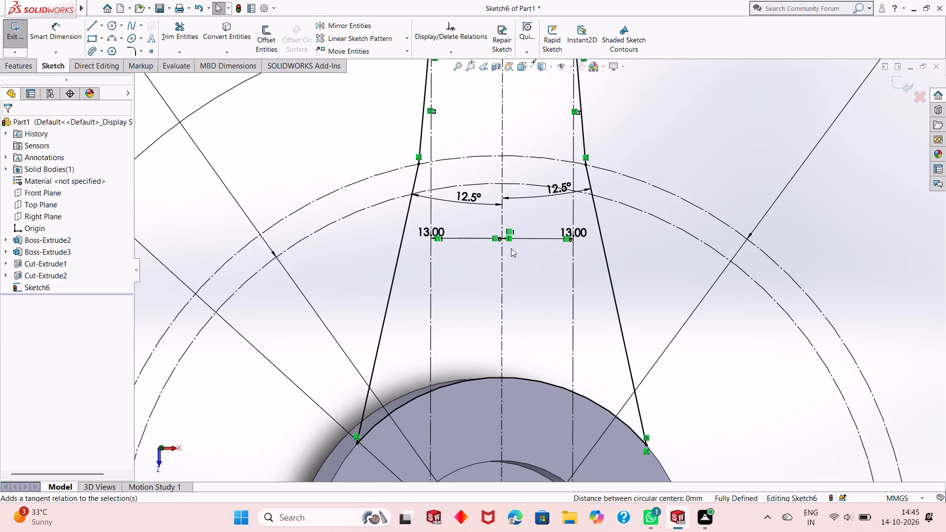
# Move the two 13 mm and two 12.5-degree dimensions out of the tooth profile, down to the hub's upper part.
pyautogui.scroll(2, 511, 248)
pyautogui.moveTo(480, 247); pyautogui.dragTo(480, 248)
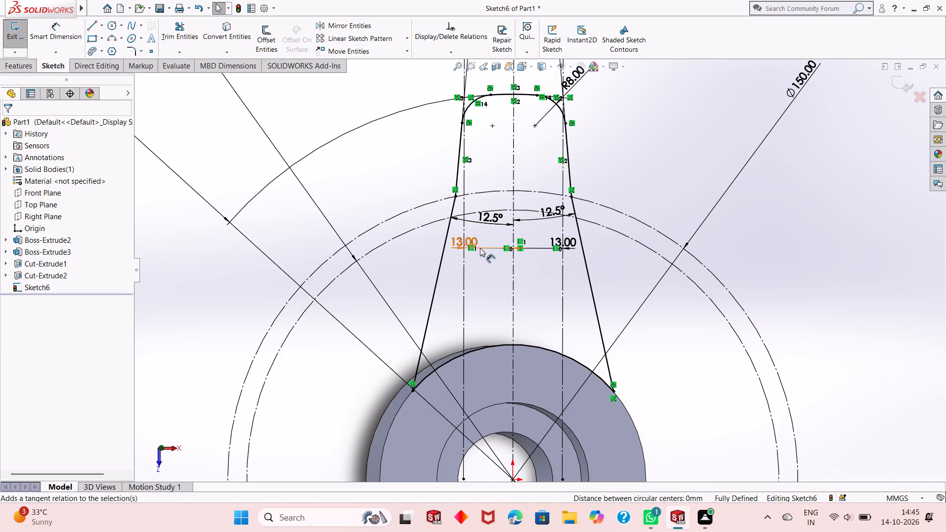
pyautogui.moveTo(480, 248); pyautogui.dragTo(481, 380)
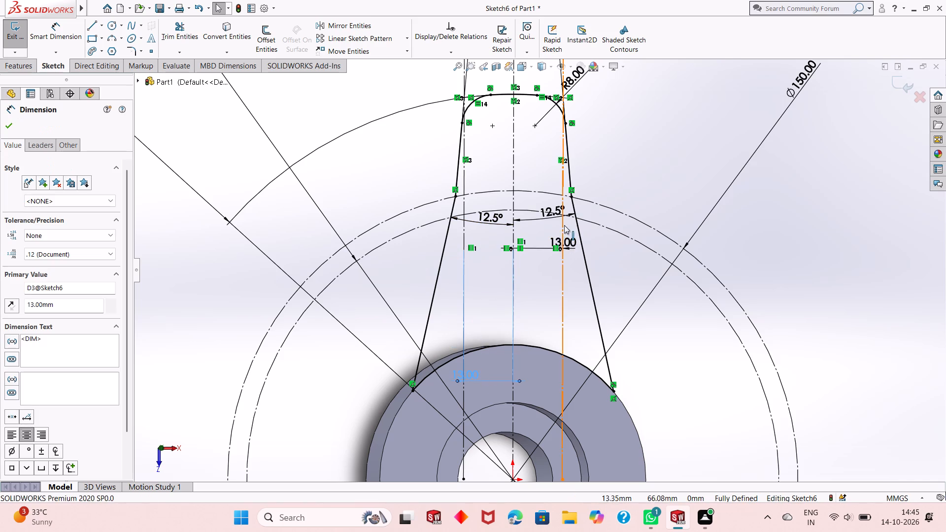
pyautogui.moveTo(563, 239); pyautogui.dragTo(570, 377)
pyautogui.moveTo(541, 208); pyautogui.dragTo(572, 370)
pyautogui.moveTo(487, 216); pyautogui.dragTo(474, 390)
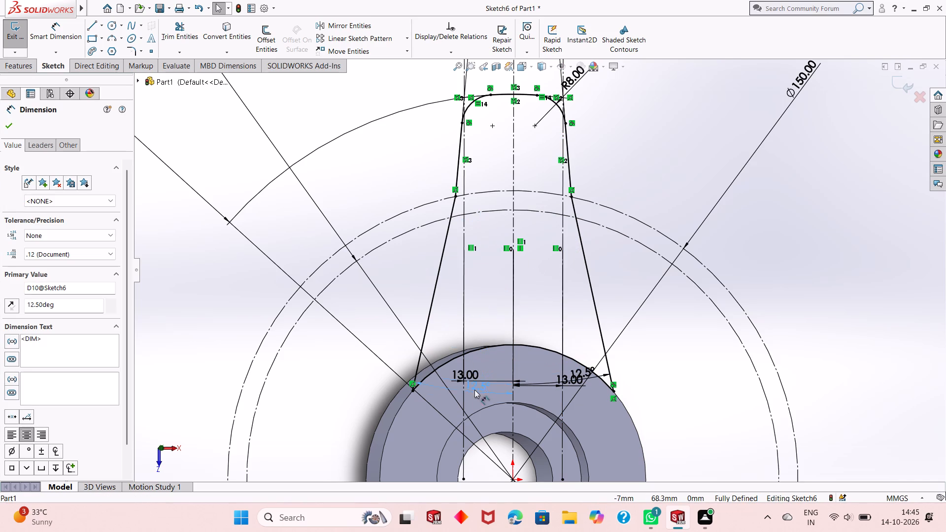
pyautogui.moveTo(474, 390); pyautogui.dragTo(474, 399)
pyautogui.press('Escape')
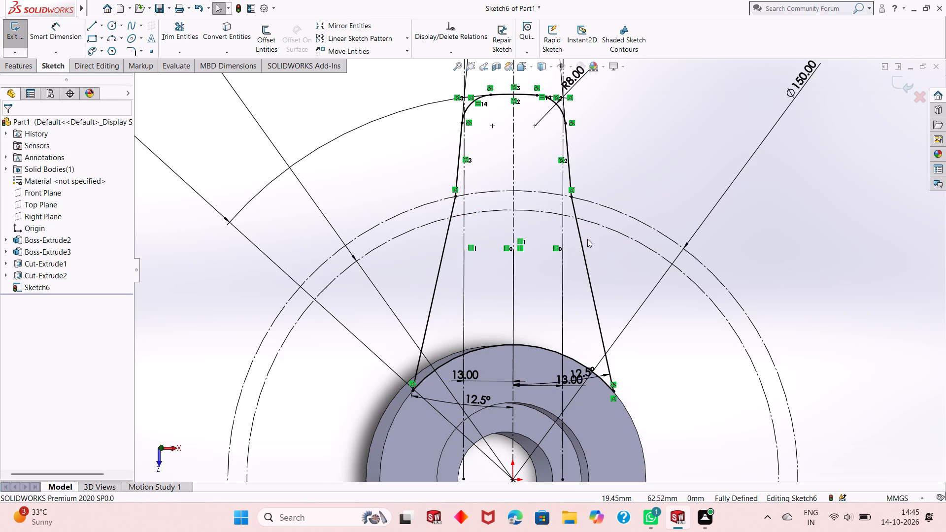
# View the sketch face-on and examine the tooth profile between the top arc and the hub.
pyautogui.hotkey('ctrl', '8')
pyautogui.scroll(-1, 572, 275)
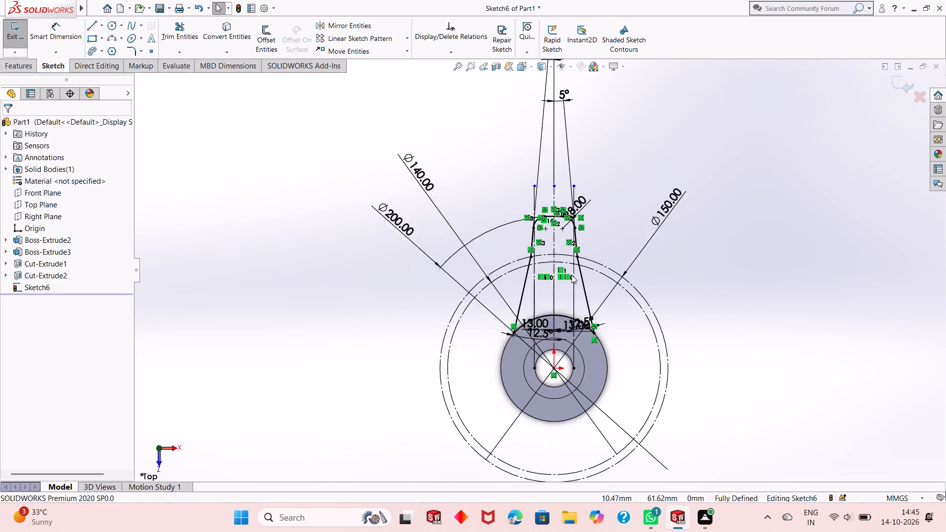
pyautogui.scroll(-6, 572, 275)
pyautogui.scroll(2, 507, 313)
pyautogui.scroll(-2, 537, 340)
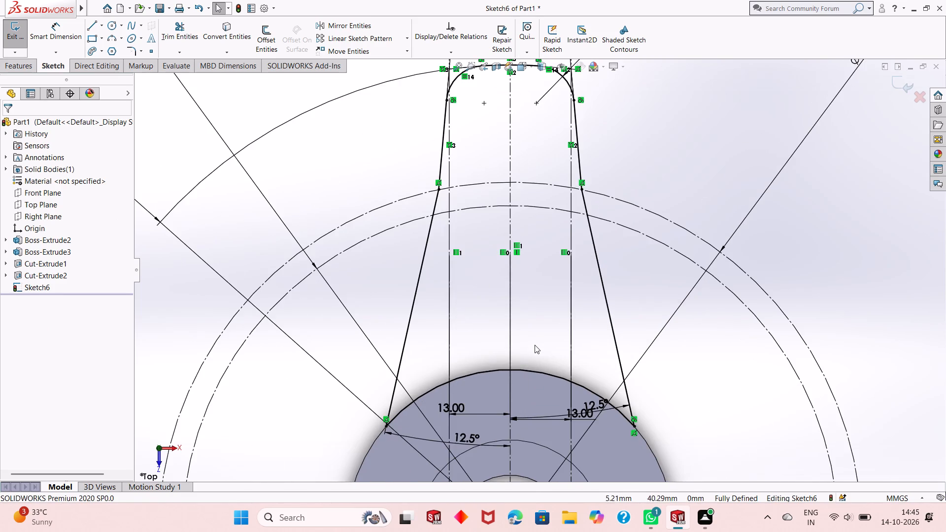
pyautogui.scroll(-1, 531, 328)
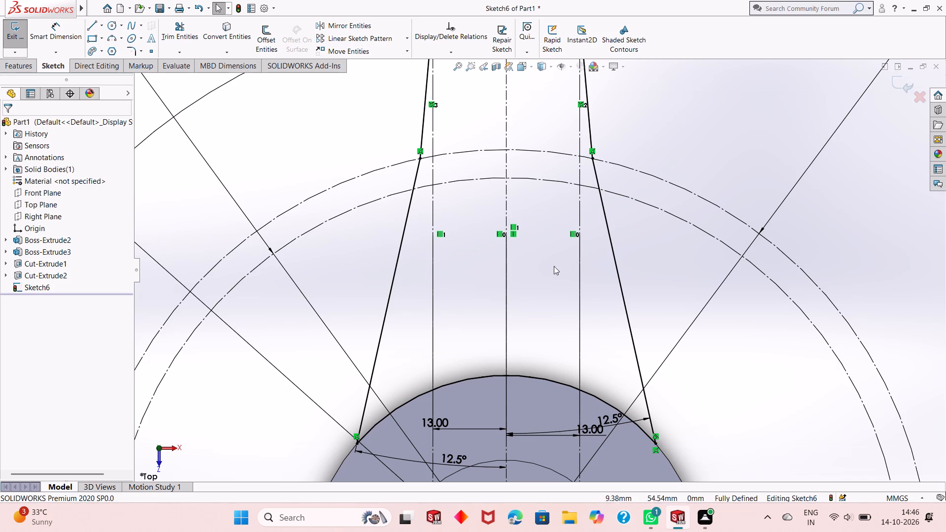
pyautogui.scroll(2, 528, 275)
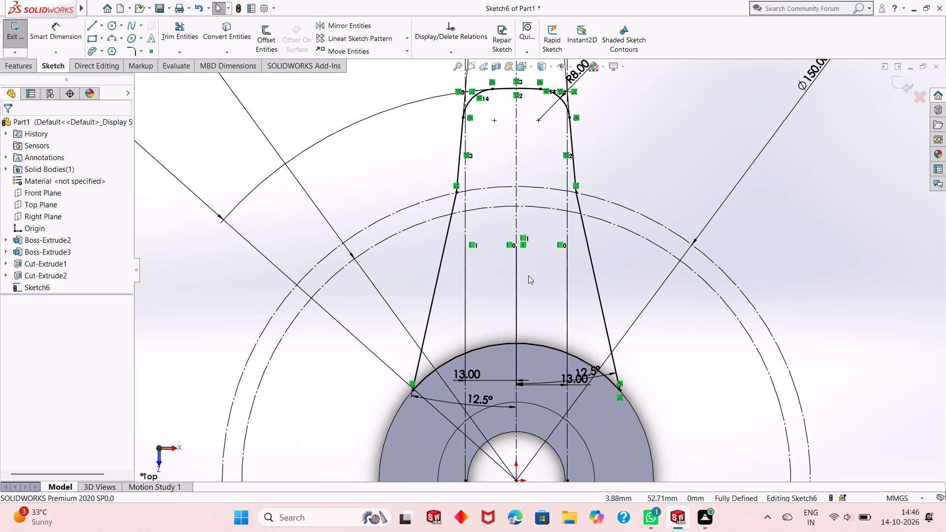
pyautogui.scroll(1, 523, 288)
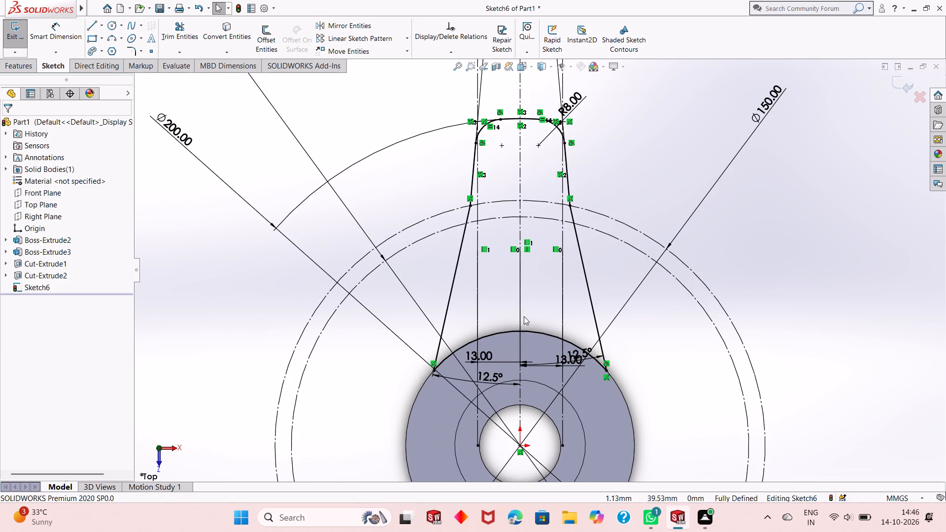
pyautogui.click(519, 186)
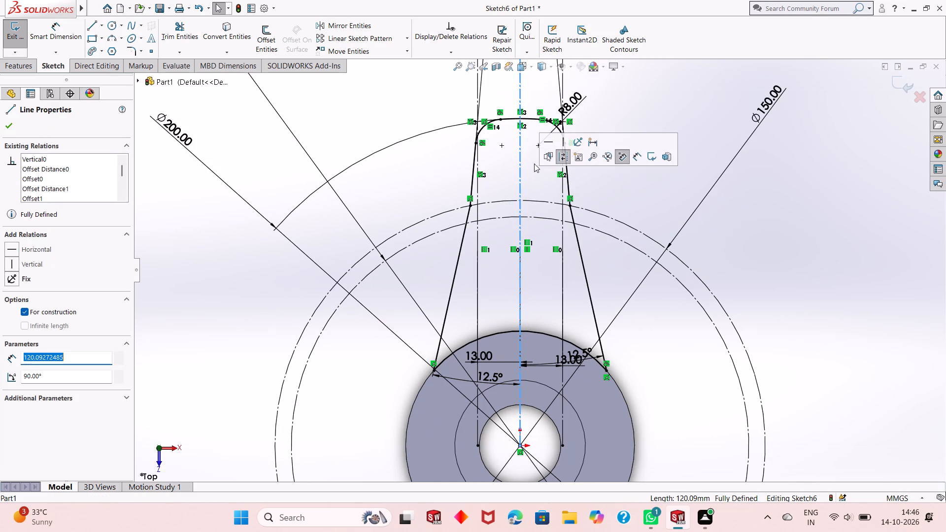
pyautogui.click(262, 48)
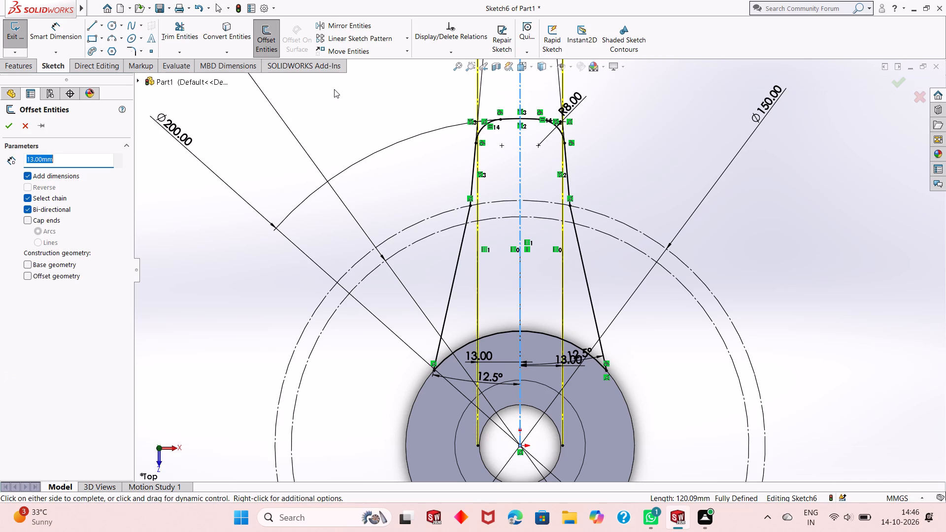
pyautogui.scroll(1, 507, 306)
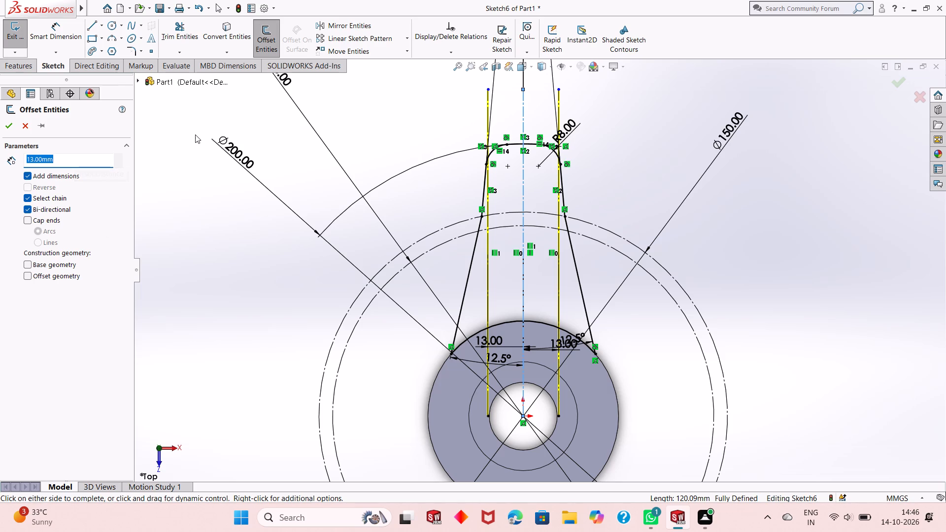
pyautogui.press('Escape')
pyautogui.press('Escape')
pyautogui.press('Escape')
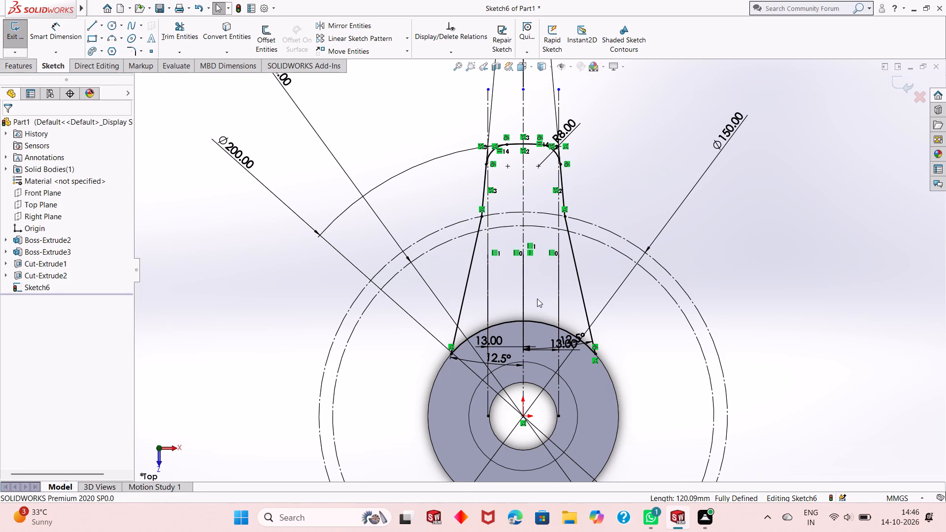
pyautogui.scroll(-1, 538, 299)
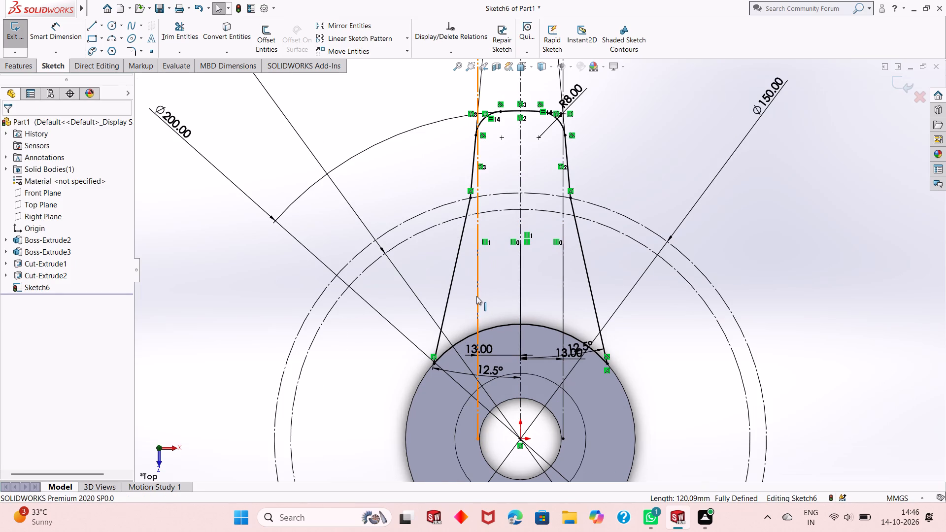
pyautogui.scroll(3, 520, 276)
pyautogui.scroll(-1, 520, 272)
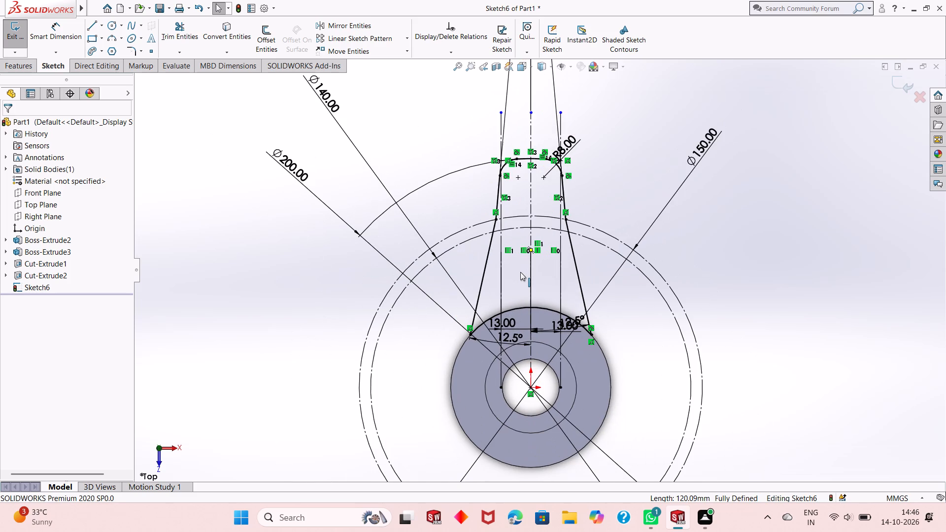
# Offset only the tooth profile's left lower side 8 mm inward, without chain selection or a bi-directional copy.
pyautogui.scroll(-2, 548, 266)
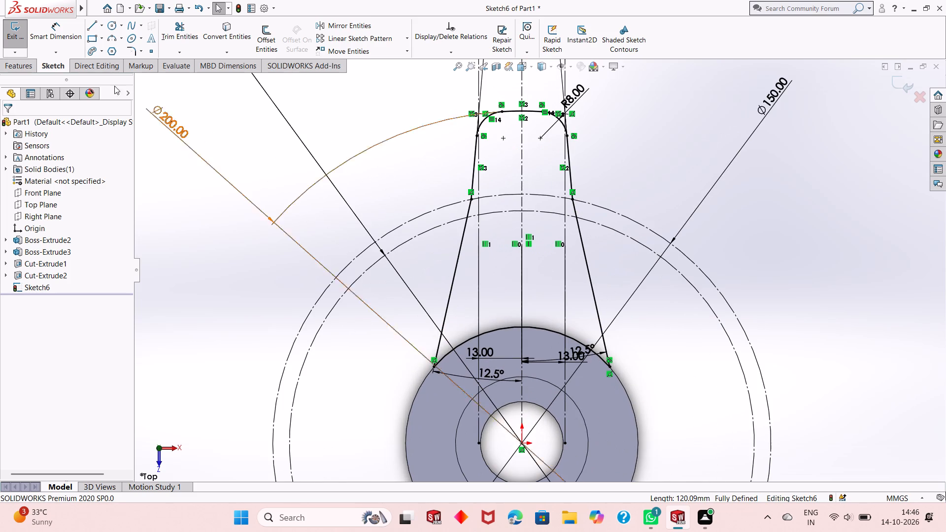
pyautogui.click(265, 39)
pyautogui.click(459, 256)
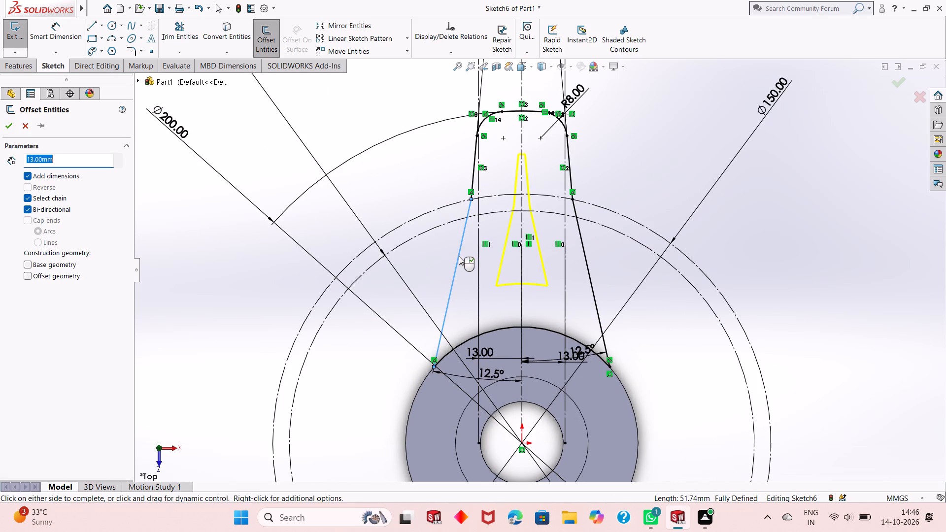
pyautogui.click(58, 200)
pyautogui.click(59, 205)
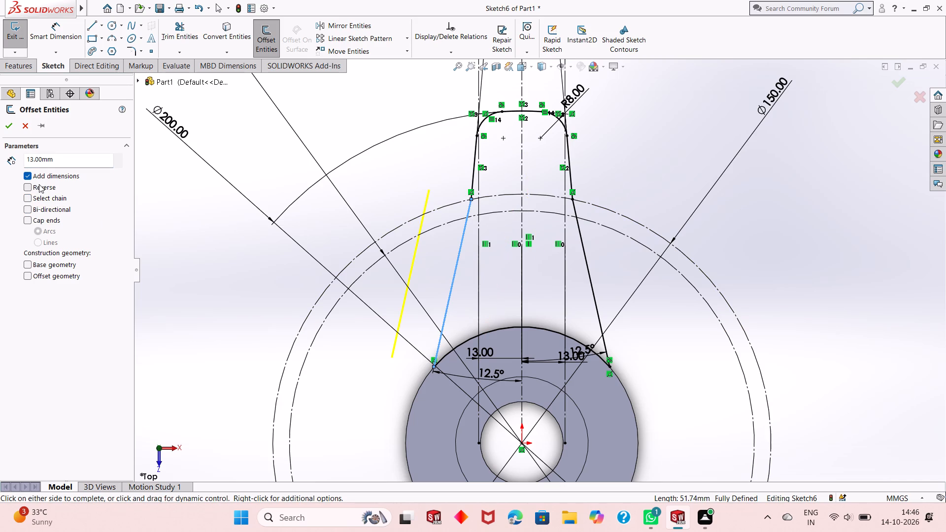
pyautogui.click(39, 184)
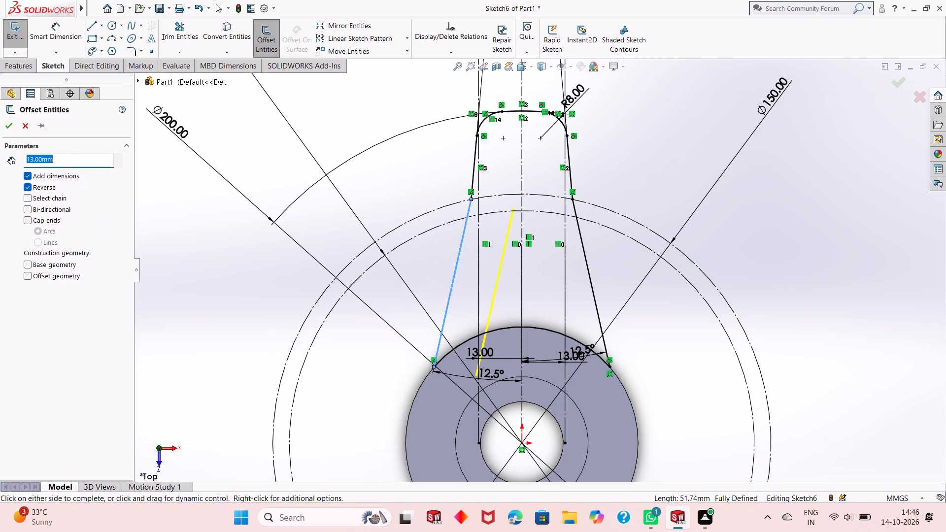
pyautogui.press('8')
pyautogui.press('Return')
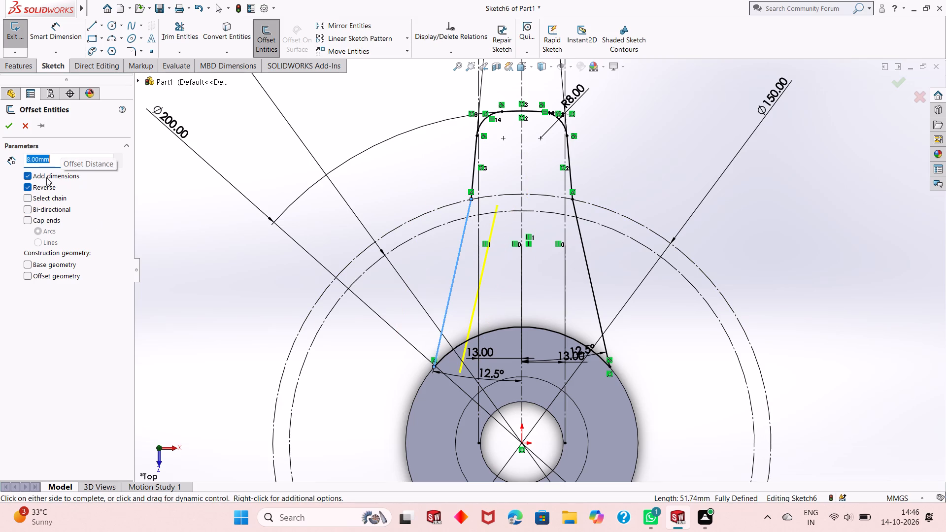
pyautogui.click(11, 132)
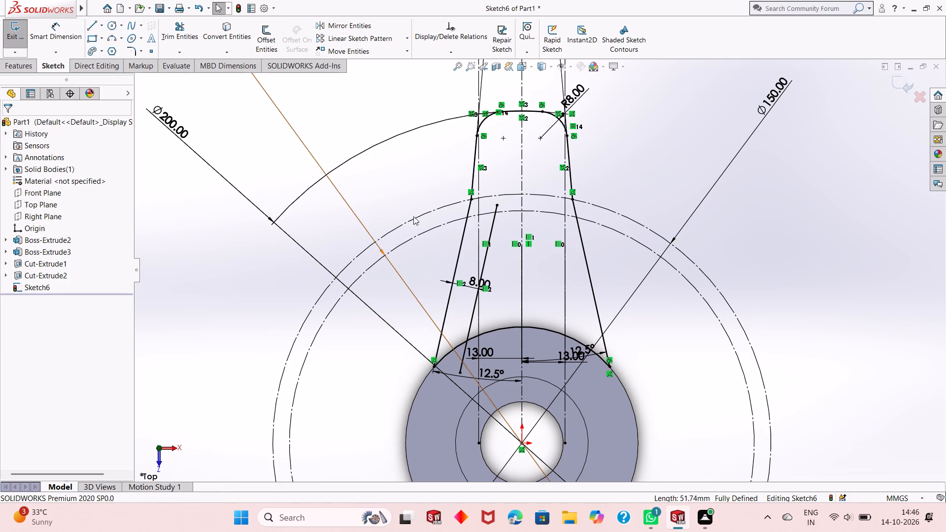
# Offset the tooth profile's right lower side 8 mm inward.
pyautogui.click(586, 264)
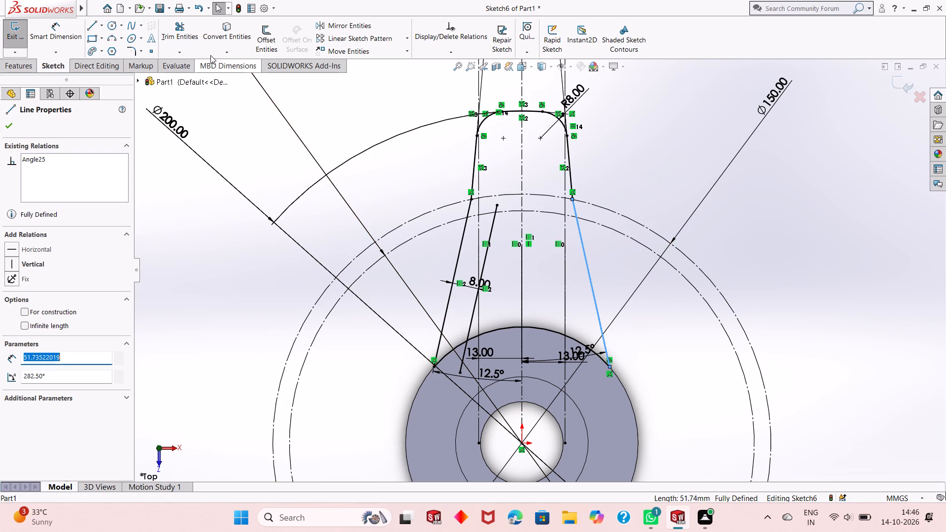
pyautogui.click(261, 42)
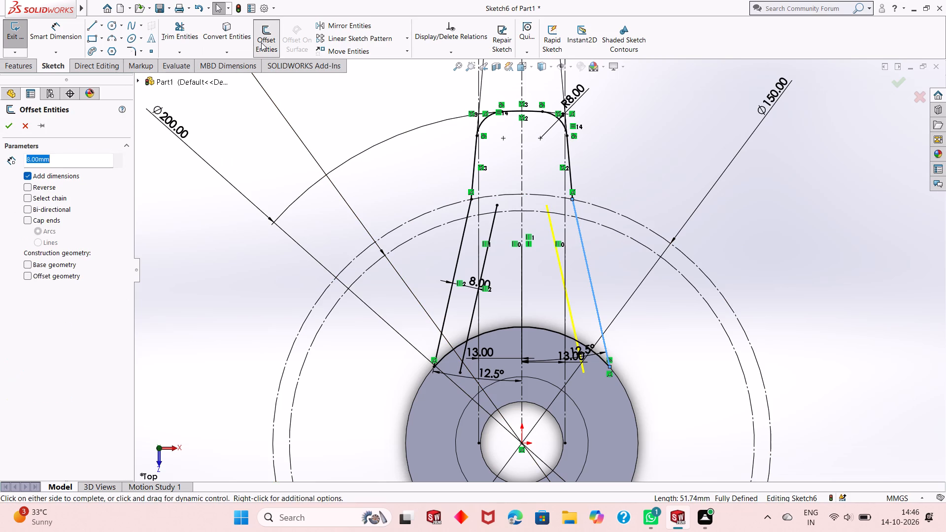
pyautogui.click(4, 128)
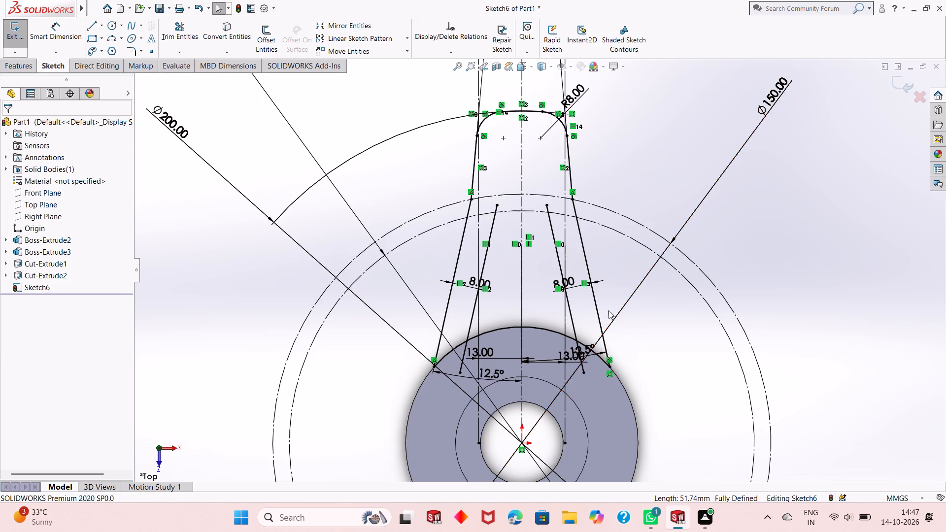
# Change the 140 mm diameter construction circle into normal sketch geometry.
pyautogui.scroll(-1, 589, 311)
pyautogui.scroll(1, 520, 312)
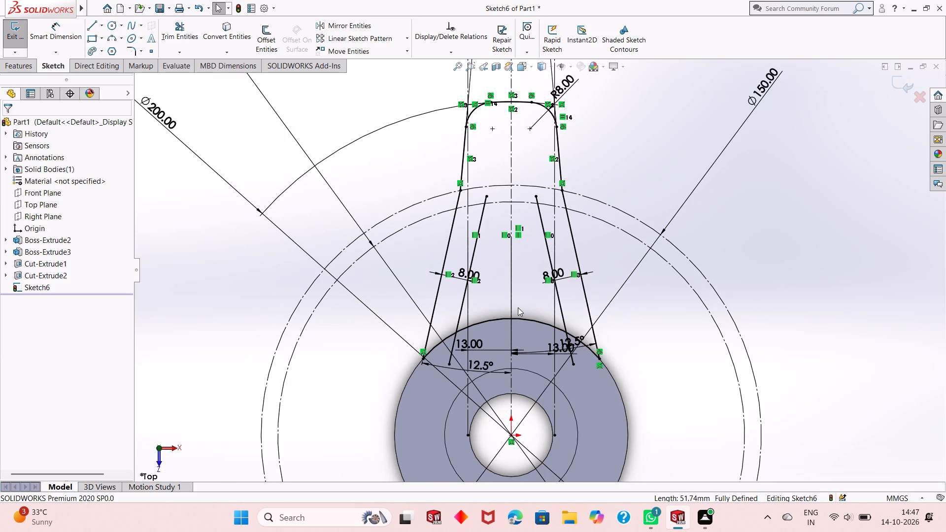
pyautogui.scroll(-1, 525, 320)
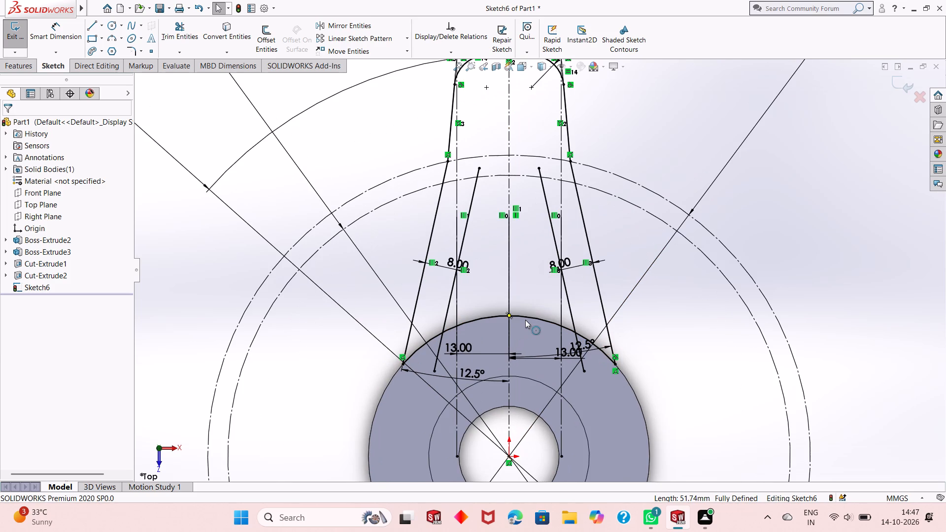
pyautogui.scroll(-1, 525, 320)
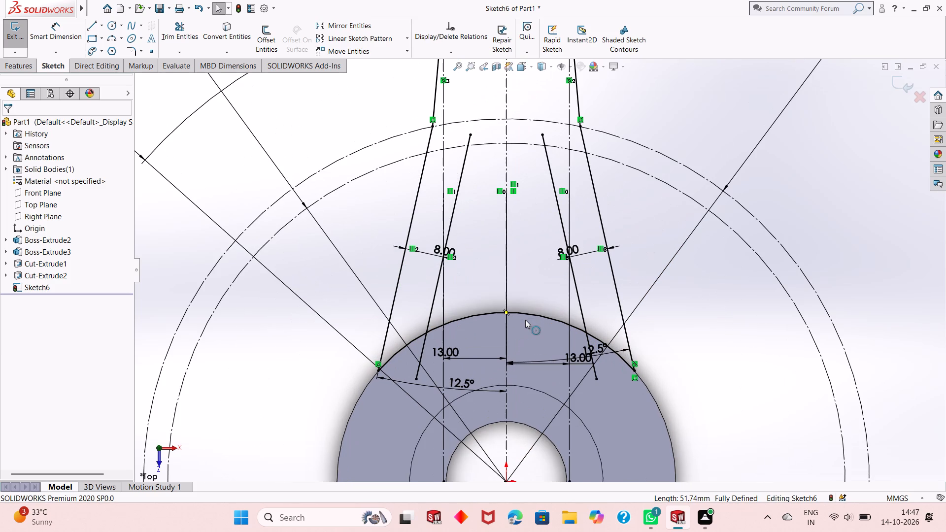
pyautogui.scroll(1, 525, 320)
pyautogui.scroll(-1, 518, 164)
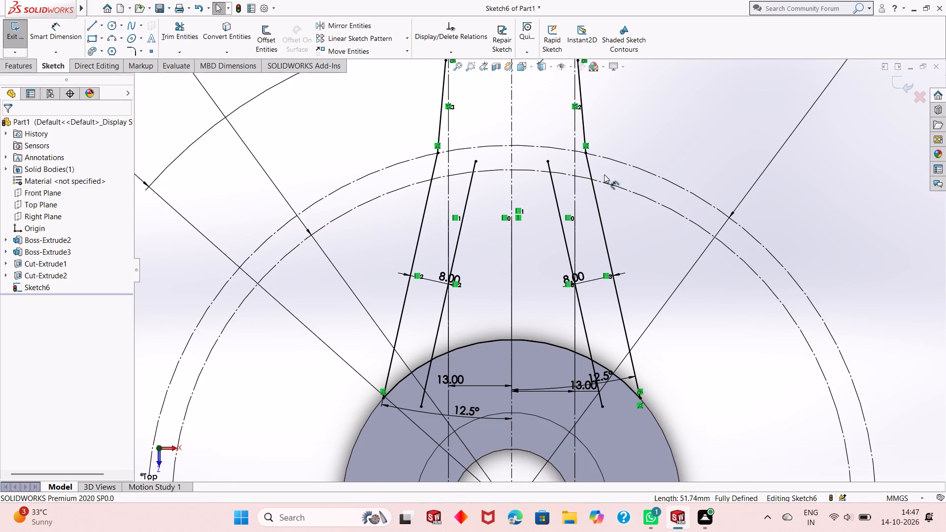
pyautogui.click(616, 185)
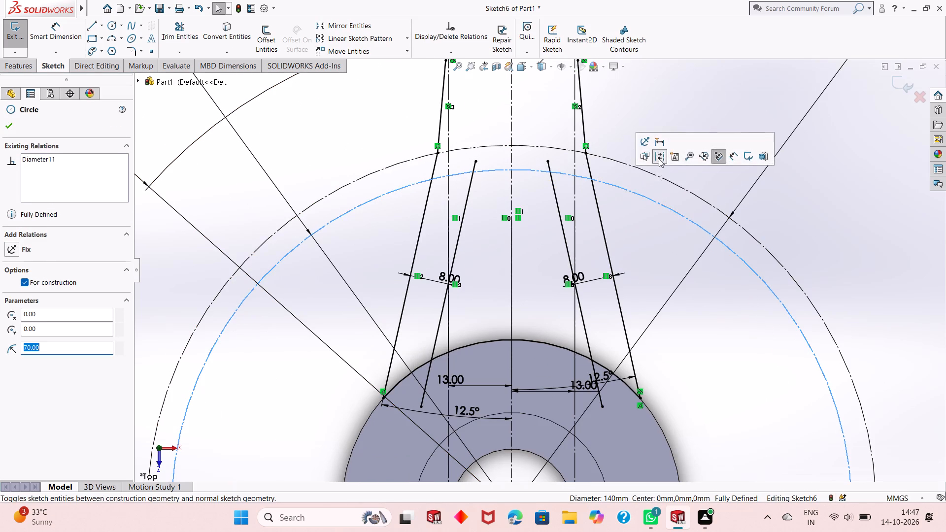
pyautogui.click(659, 158)
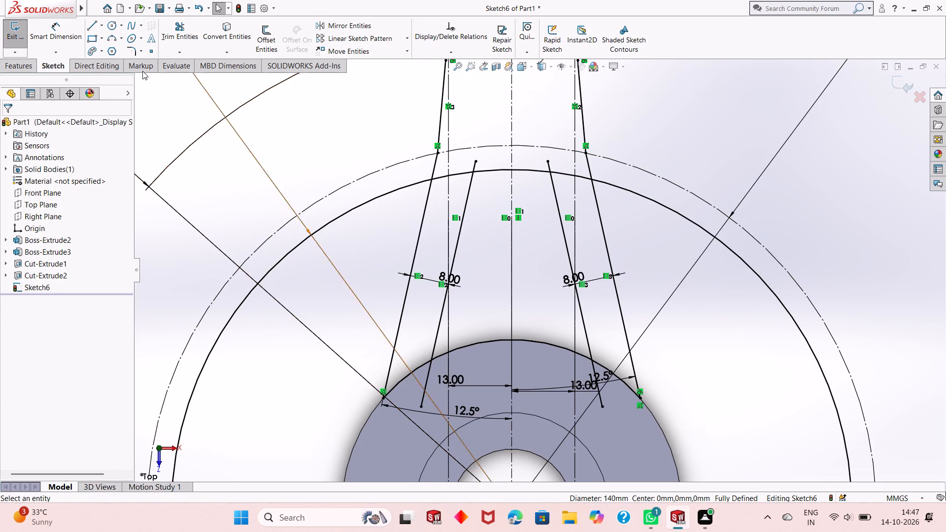
# Trim the upper ends of both inner offset lines where they extend past the 140 mm circle.
pyautogui.click(202, 35)
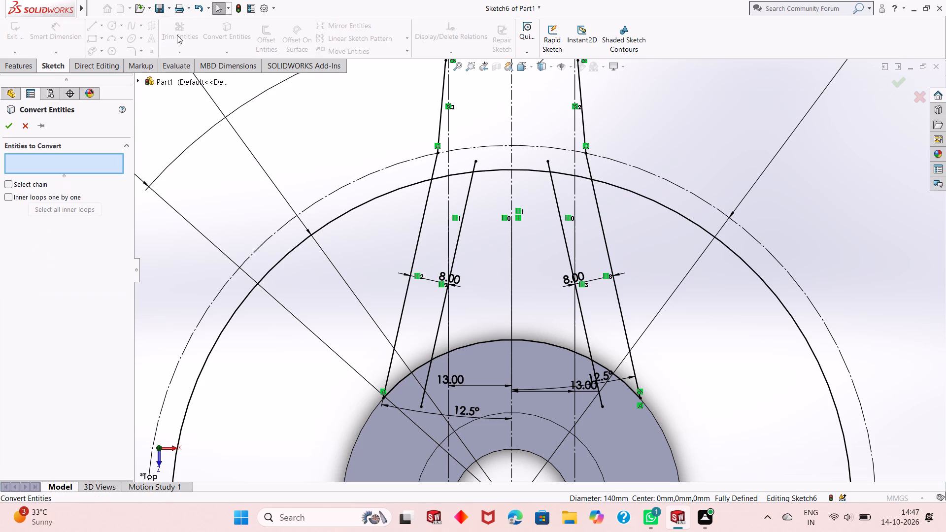
pyautogui.click(29, 126)
pyautogui.click(188, 35)
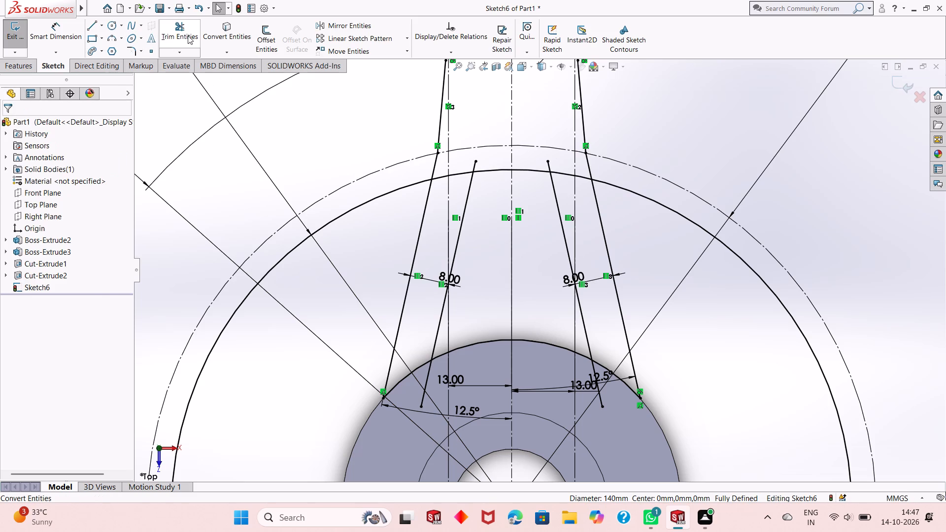
pyautogui.click(475, 165)
pyautogui.click(551, 166)
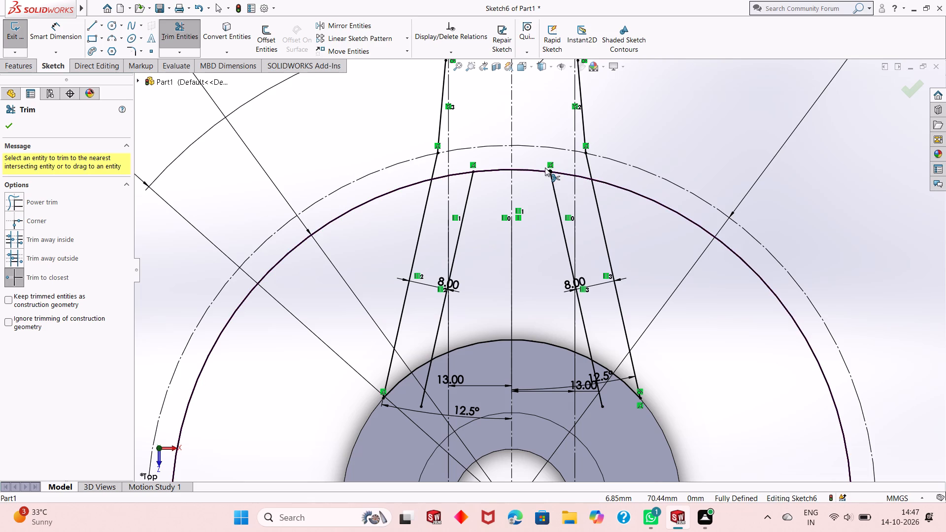
pyautogui.scroll(1, 456, 161)
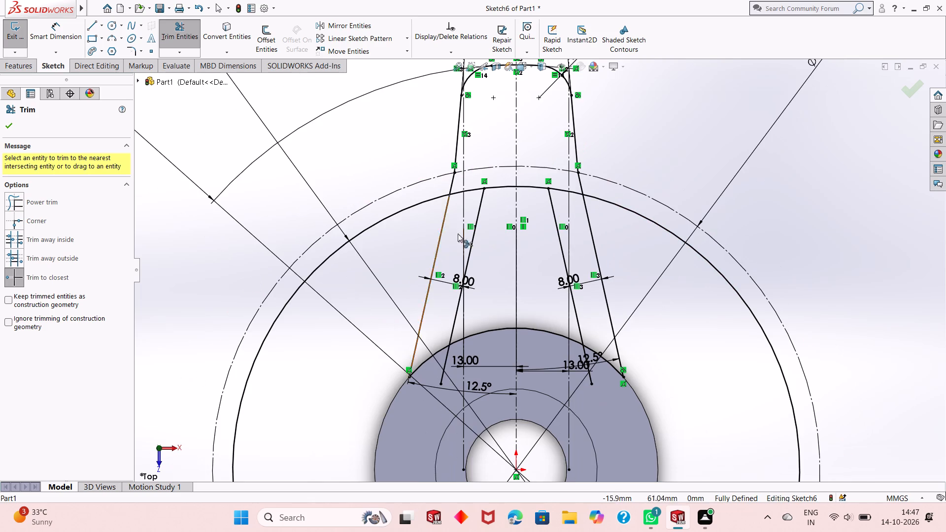
pyautogui.scroll(-1, 516, 323)
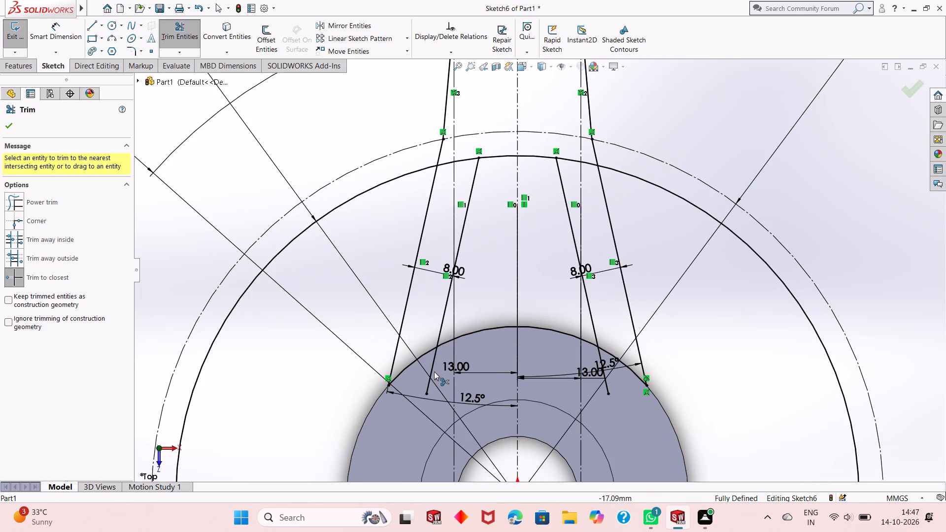
pyautogui.press('Escape')
pyautogui.press('Escape')
pyautogui.press('Escape')
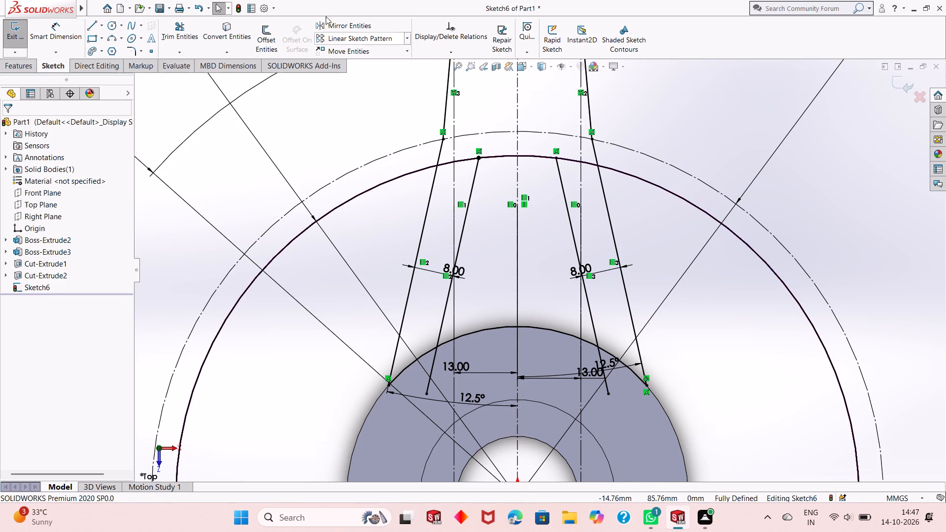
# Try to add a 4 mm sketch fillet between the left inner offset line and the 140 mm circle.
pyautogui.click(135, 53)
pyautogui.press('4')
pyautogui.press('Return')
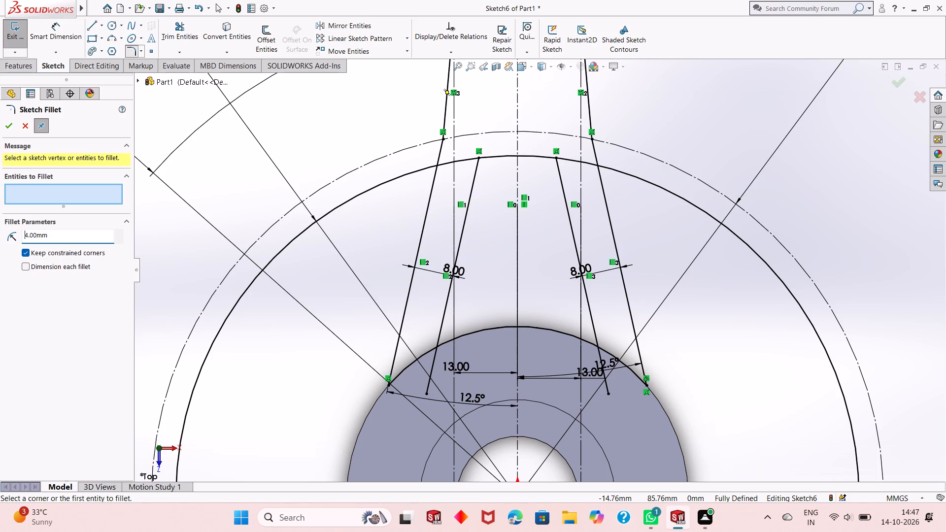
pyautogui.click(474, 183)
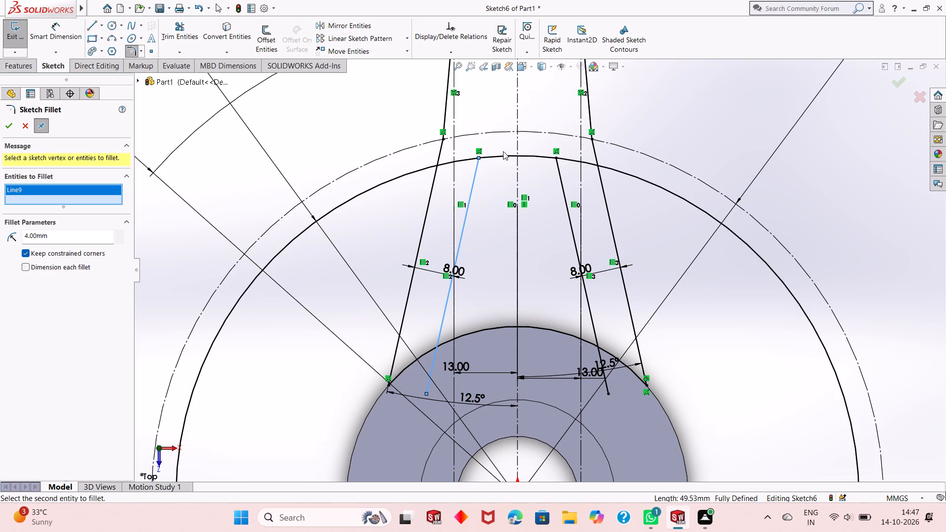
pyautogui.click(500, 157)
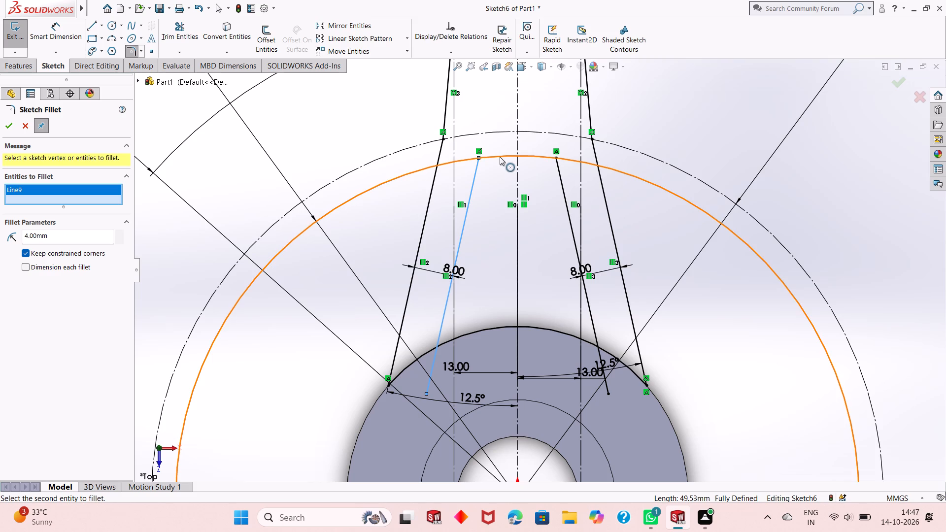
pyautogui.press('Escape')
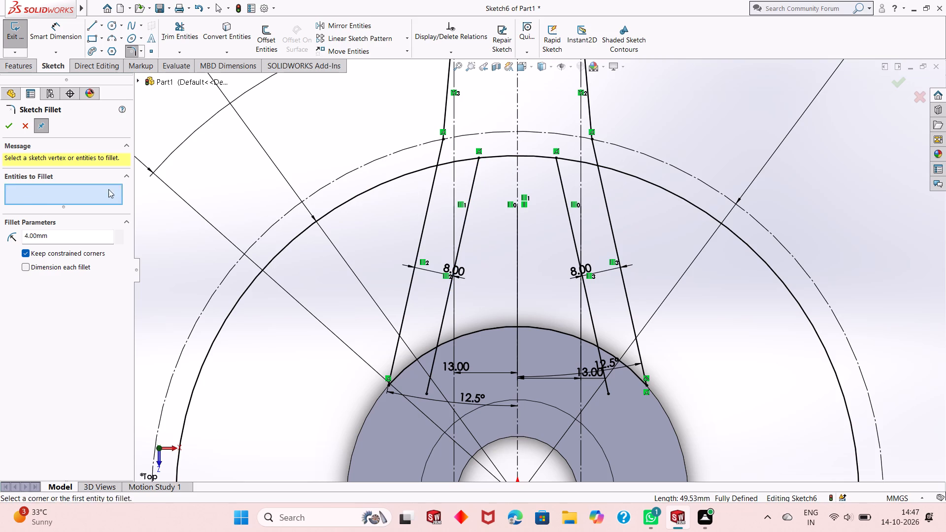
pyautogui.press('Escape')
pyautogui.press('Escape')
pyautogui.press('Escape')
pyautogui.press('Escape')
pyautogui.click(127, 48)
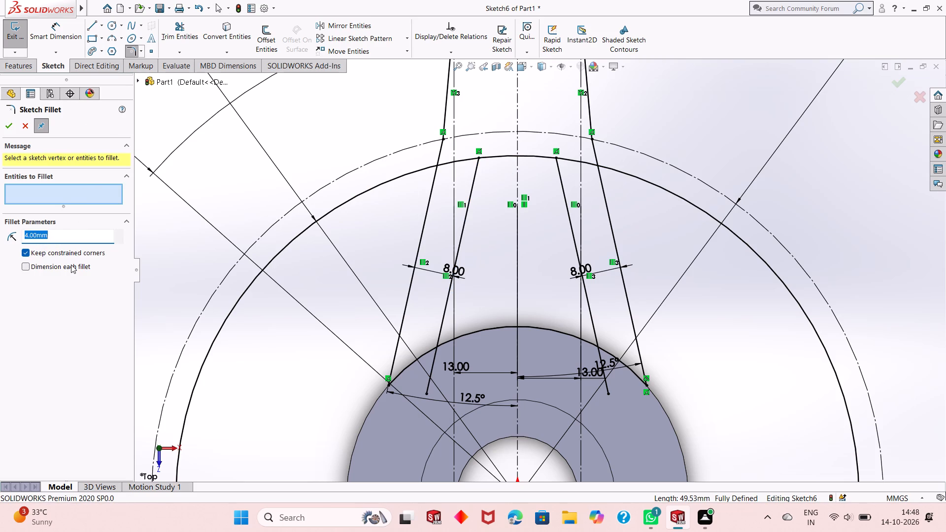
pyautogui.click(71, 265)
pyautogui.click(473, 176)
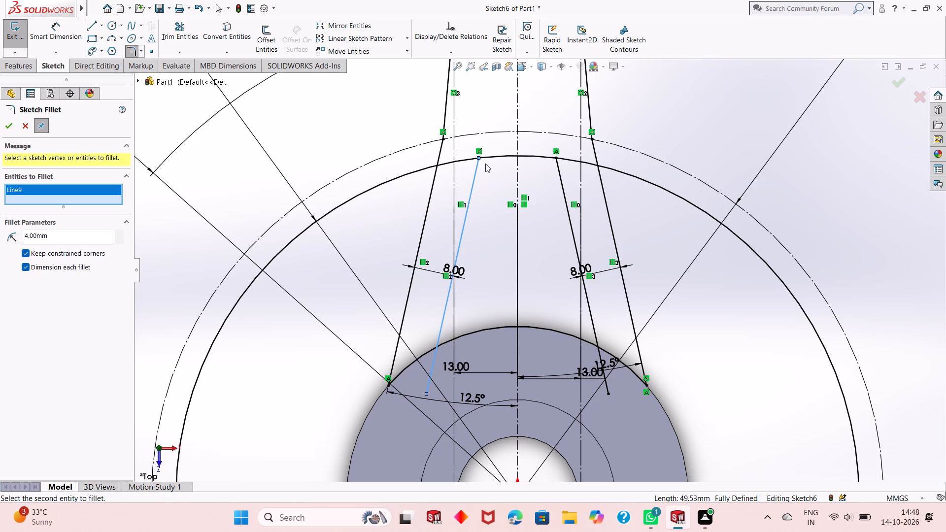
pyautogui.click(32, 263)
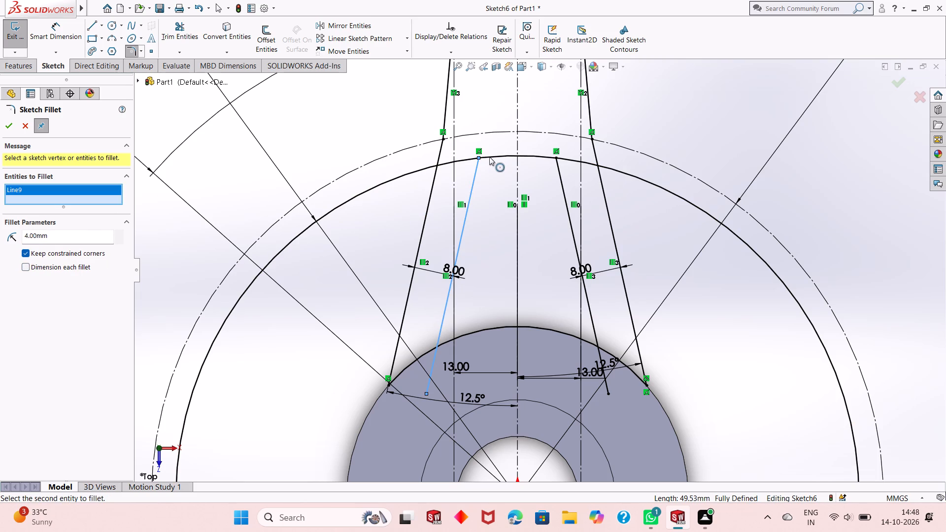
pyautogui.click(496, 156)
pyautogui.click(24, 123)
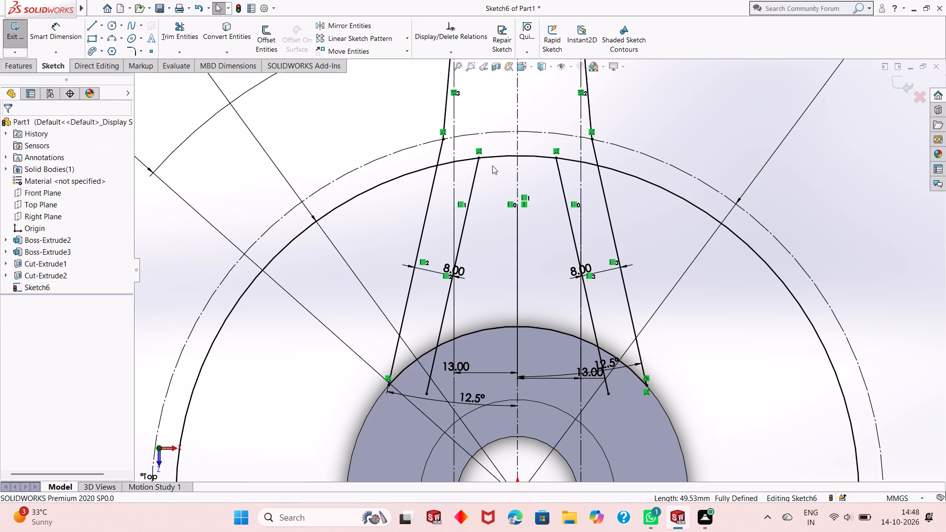
# Draw a three-point arc of 4 mm radius rounding the corner between the left inner offset line and the 140 mm circle.
pyautogui.scroll(-3, 598, 160)
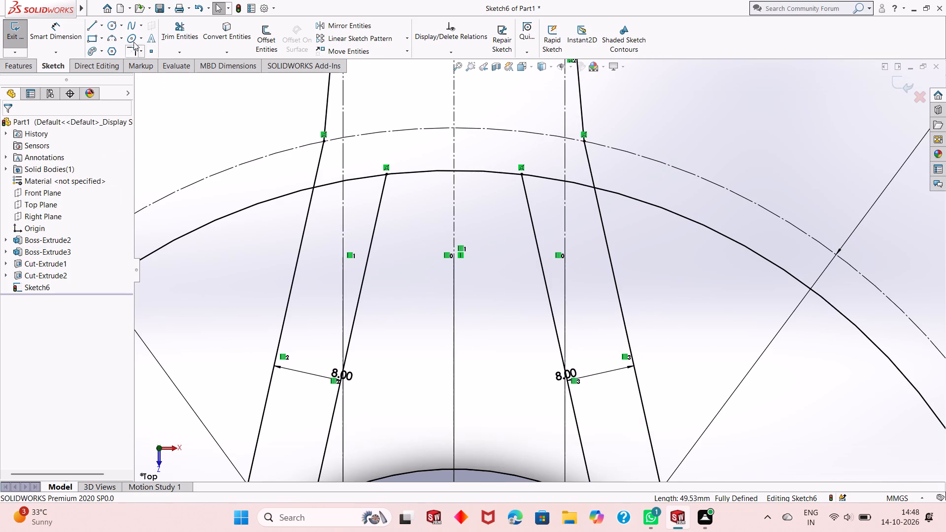
pyautogui.click(116, 37)
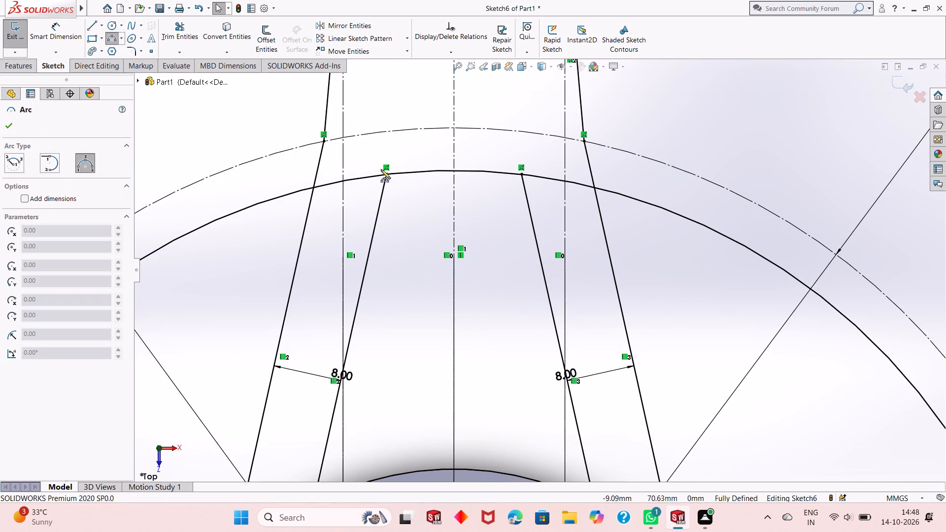
pyautogui.click(379, 203)
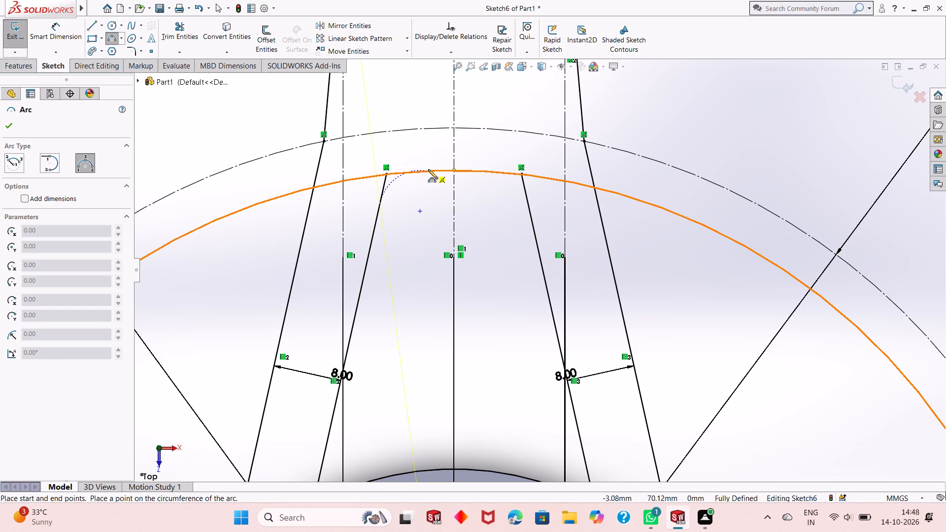
pyautogui.click(428, 169)
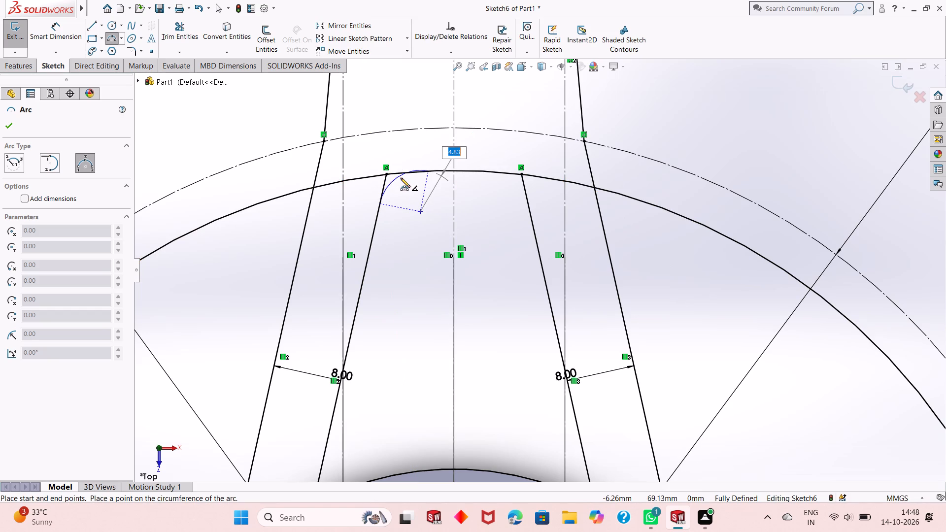
pyautogui.press('4')
pyautogui.press('Return')
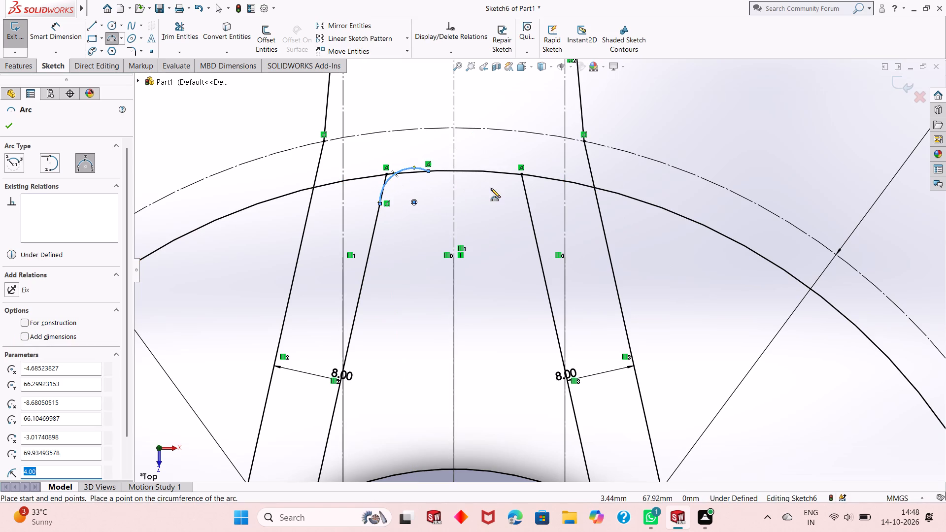
# Draw a three-point arc of 4 mm radius rounding the corner between the right inner offset line and the 140 mm circle.
pyautogui.click(493, 171)
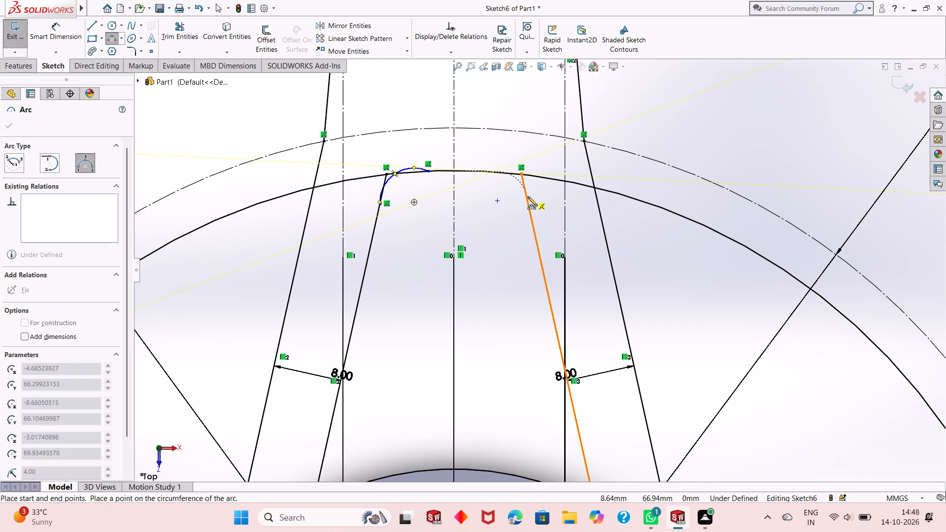
pyautogui.click(528, 201)
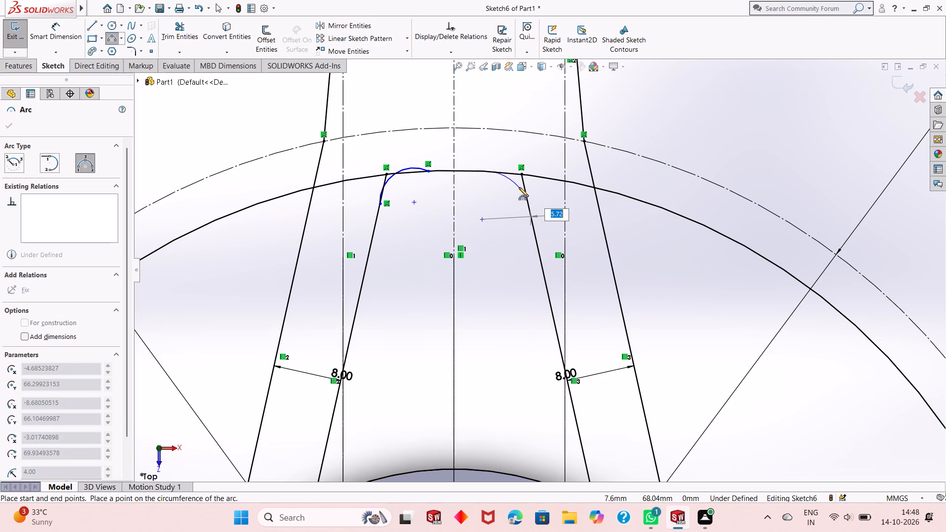
pyautogui.press('4')
pyautogui.press('Return')
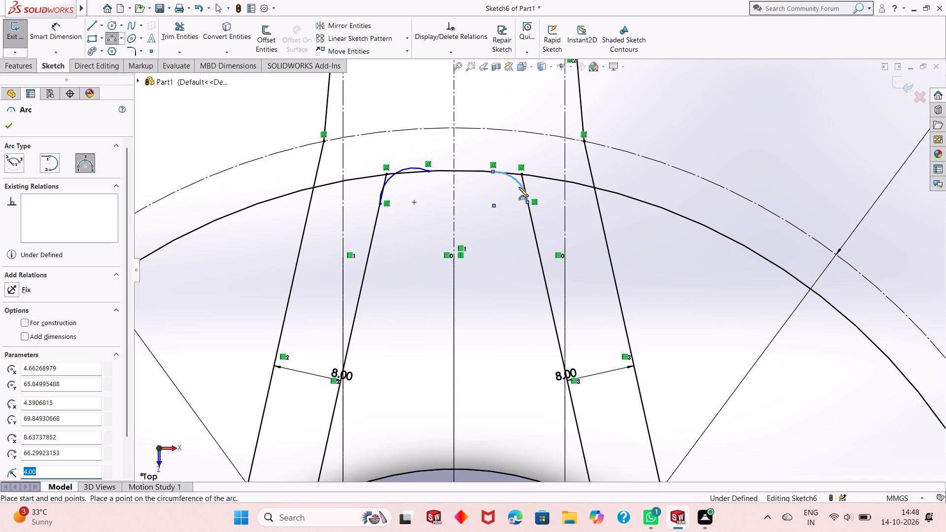
# Draw three-point arcs of 4 mm radius rounding the lower corners between both inner offset lines and the hub's outer circle.
pyautogui.scroll(3, 491, 259)
pyautogui.scroll(-3, 442, 414)
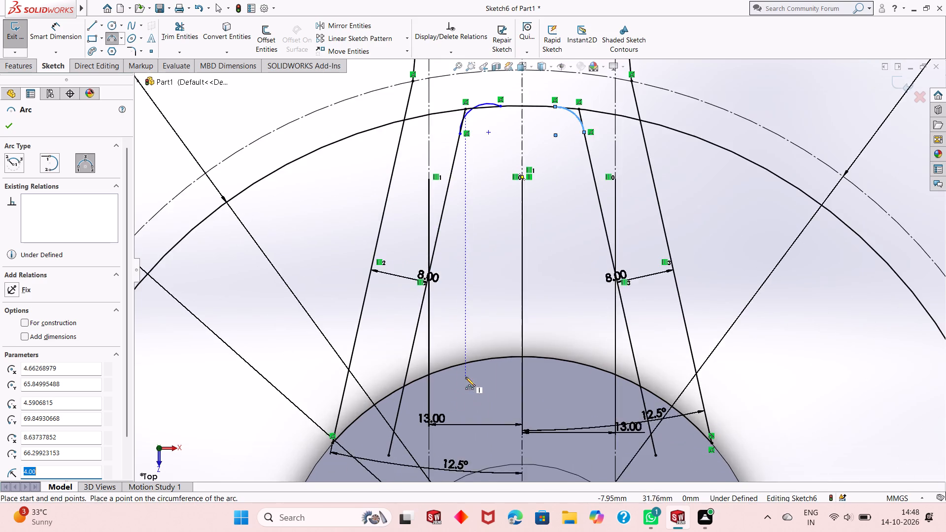
pyautogui.scroll(-2, 466, 377)
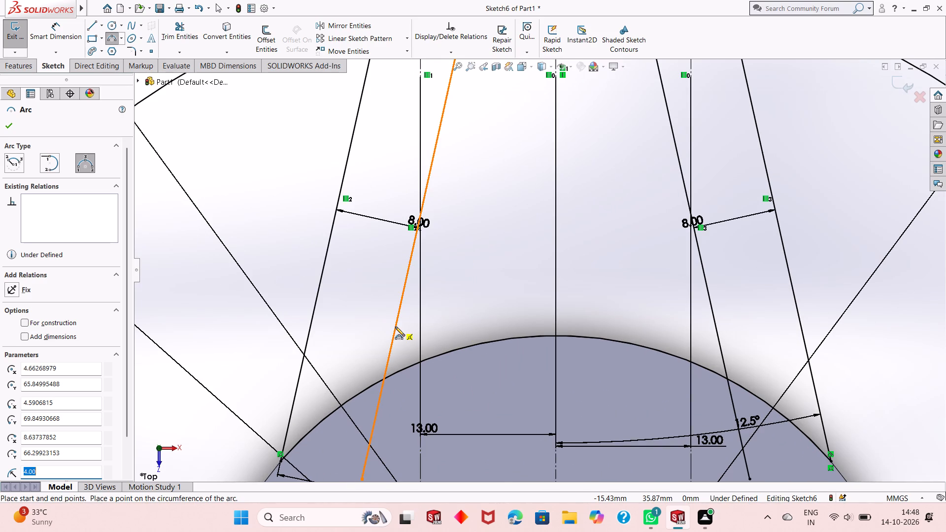
pyautogui.click(395, 327)
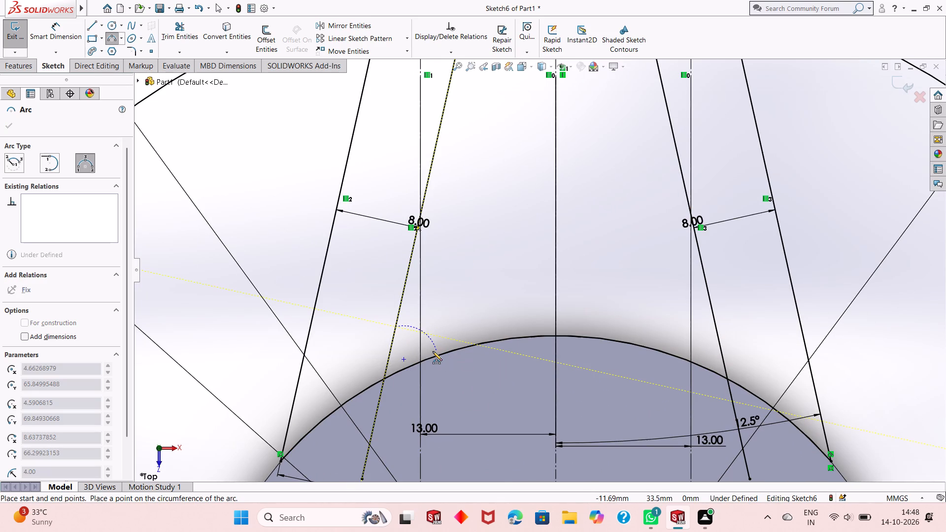
pyautogui.click(433, 355)
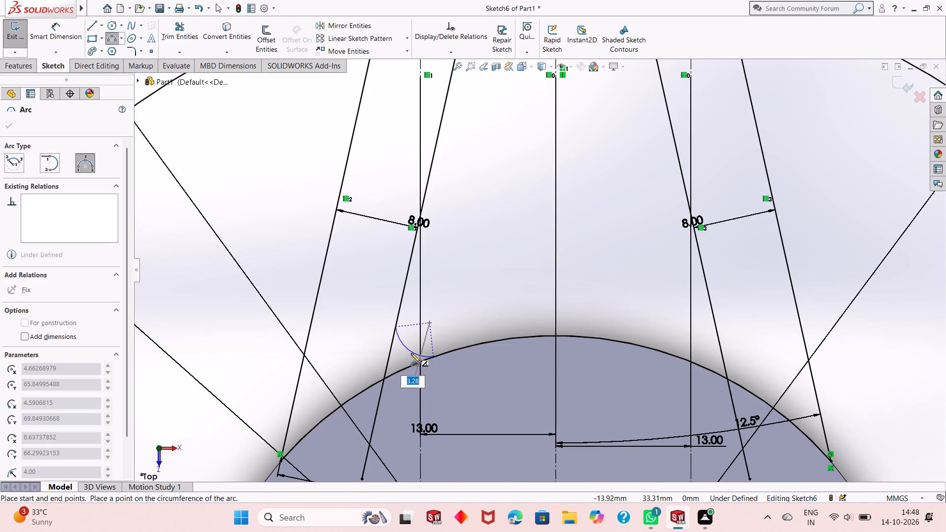
pyautogui.press('4')
pyautogui.press('Return')
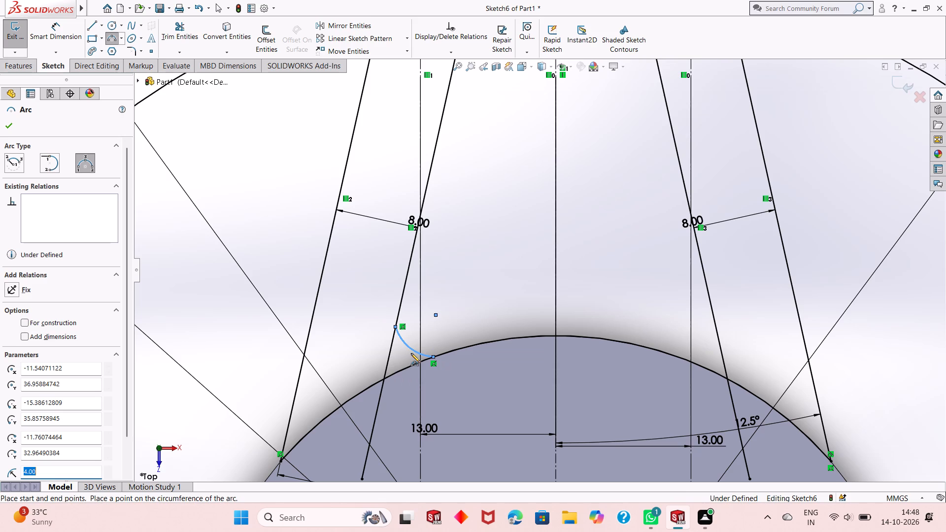
pyautogui.click(715, 325)
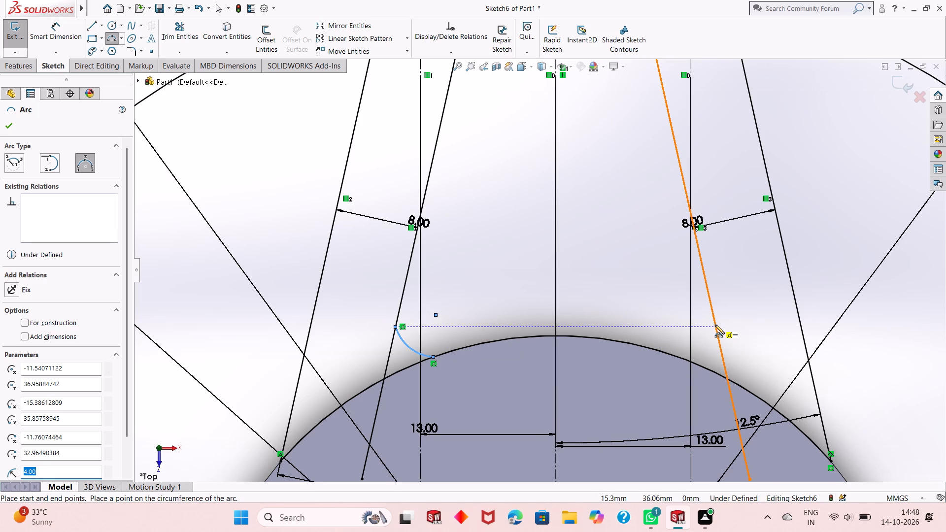
pyautogui.click(678, 355)
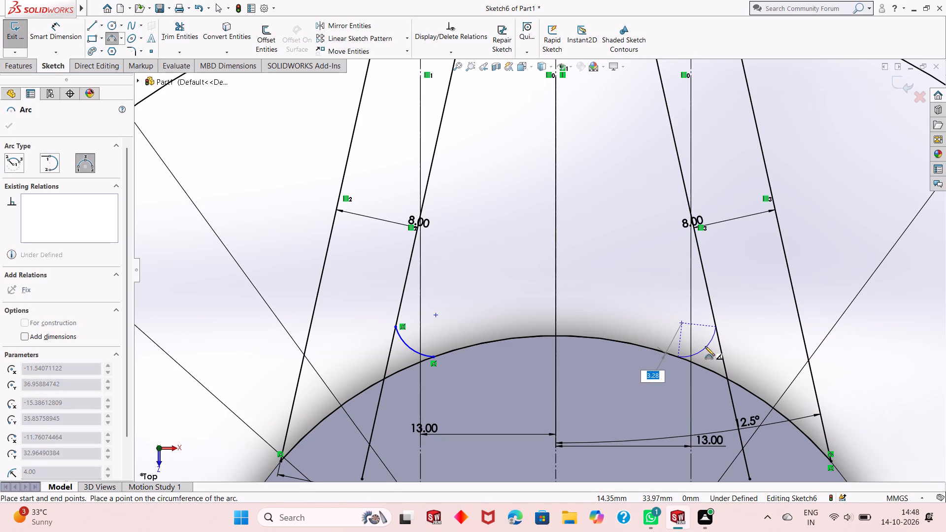
pyautogui.press('4')
pyautogui.press('Return')
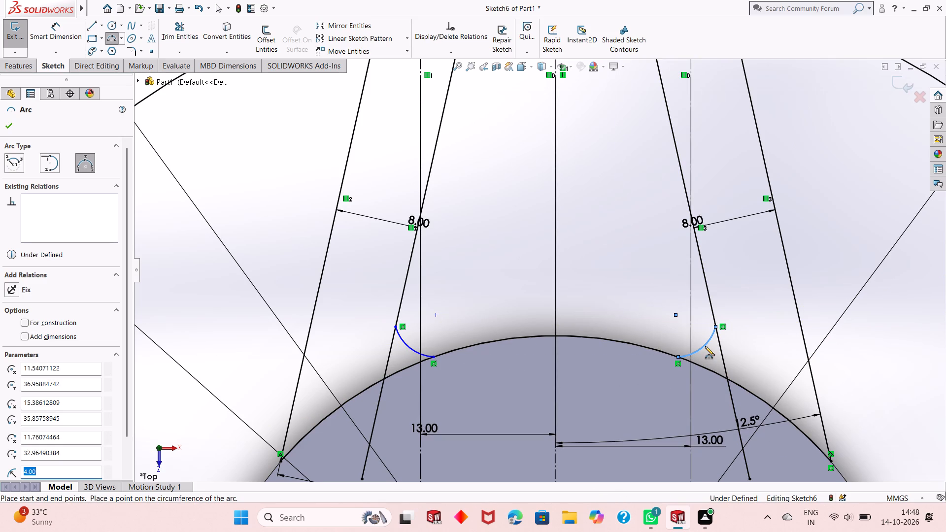
pyautogui.rightClick(809, 159)
pyautogui.click(812, 168)
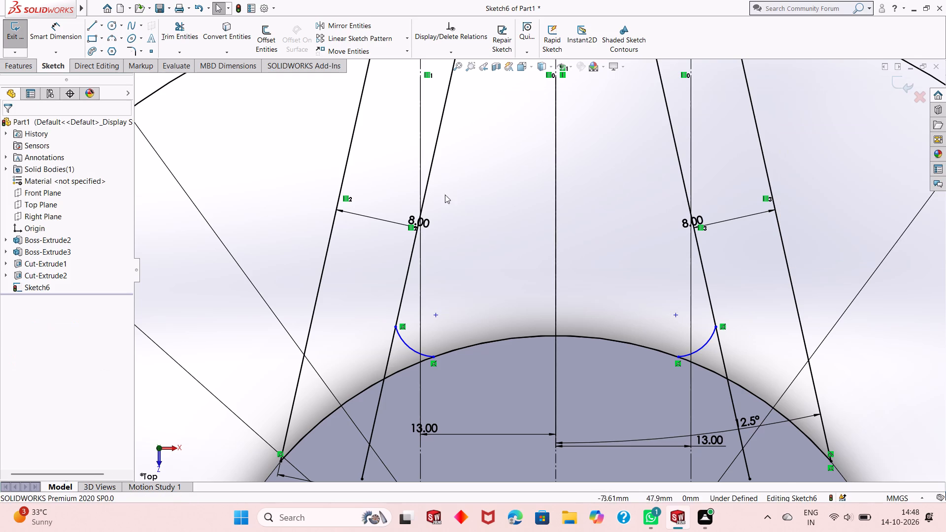
# Add 4 mm radius dimensions to the two lower corner arcs beside the hub's outer circle.
pyautogui.click(48, 42)
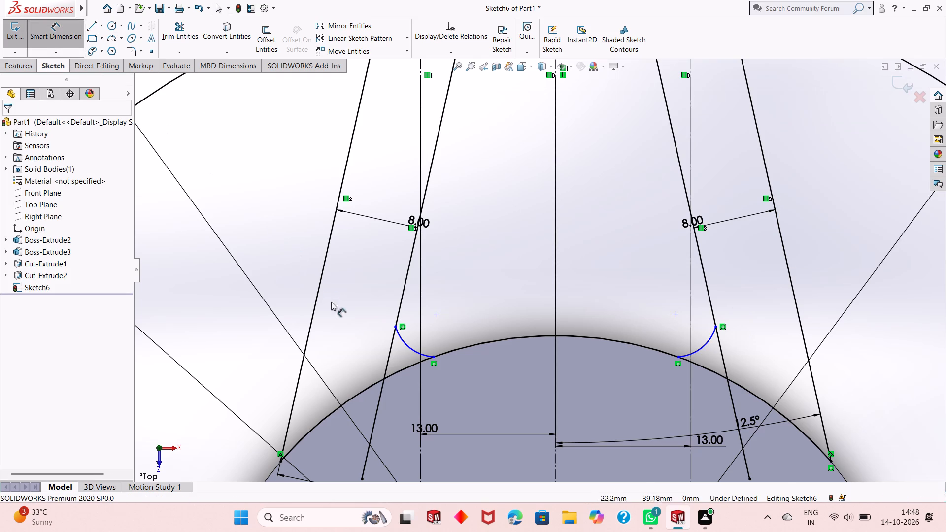
pyautogui.click(410, 349)
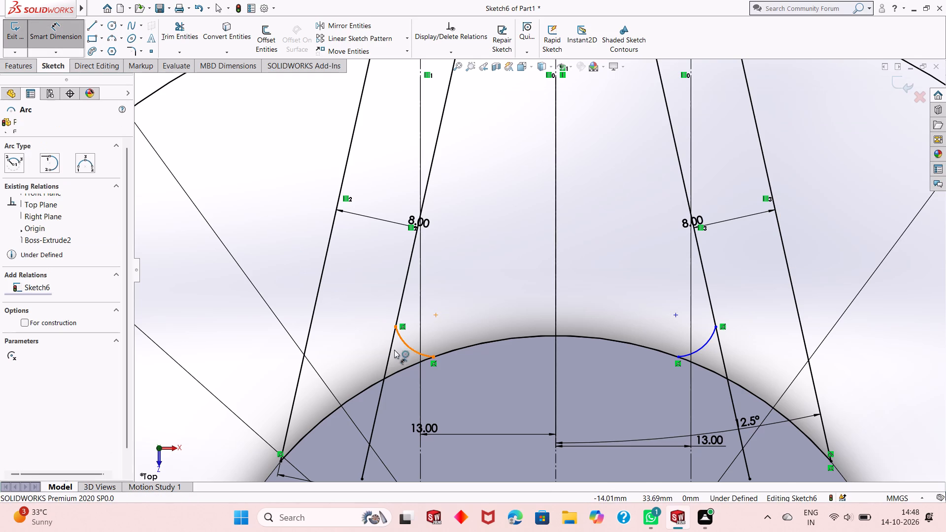
pyautogui.click(350, 361)
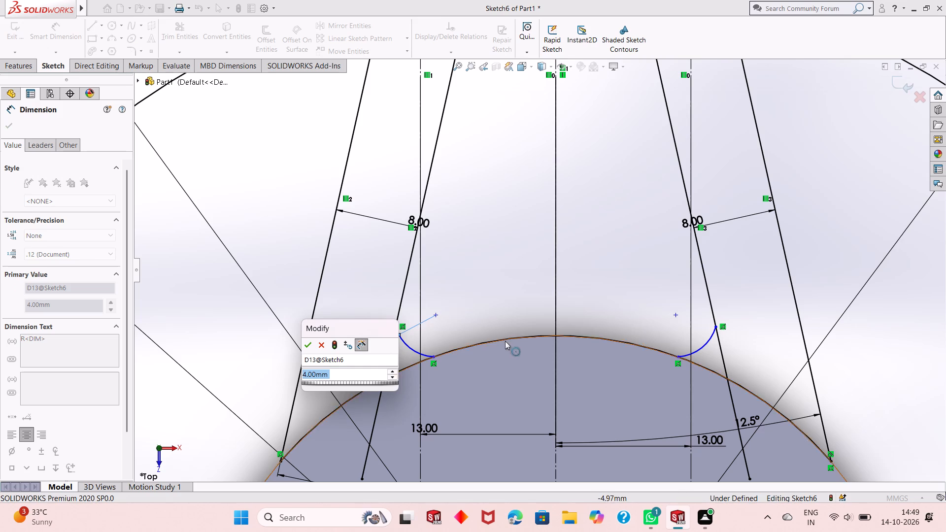
pyautogui.click(307, 347)
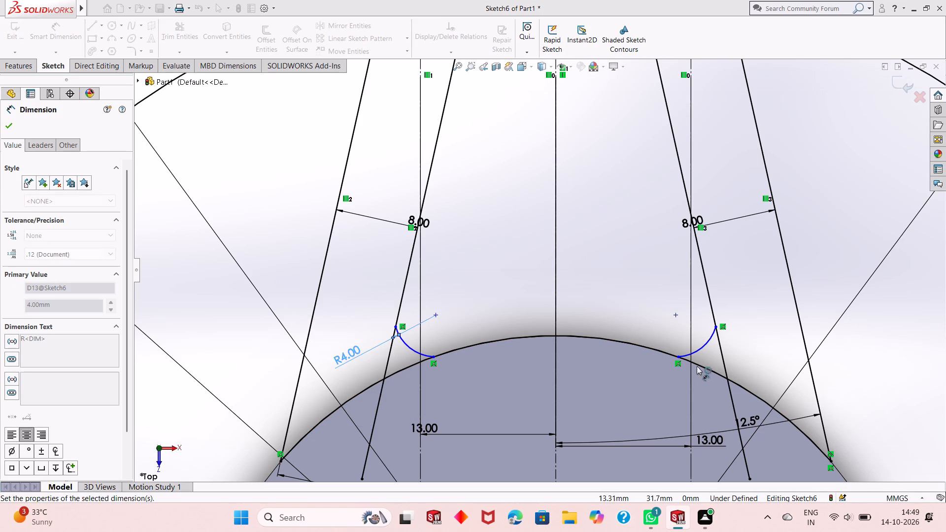
pyautogui.click(699, 347)
pyautogui.click(748, 356)
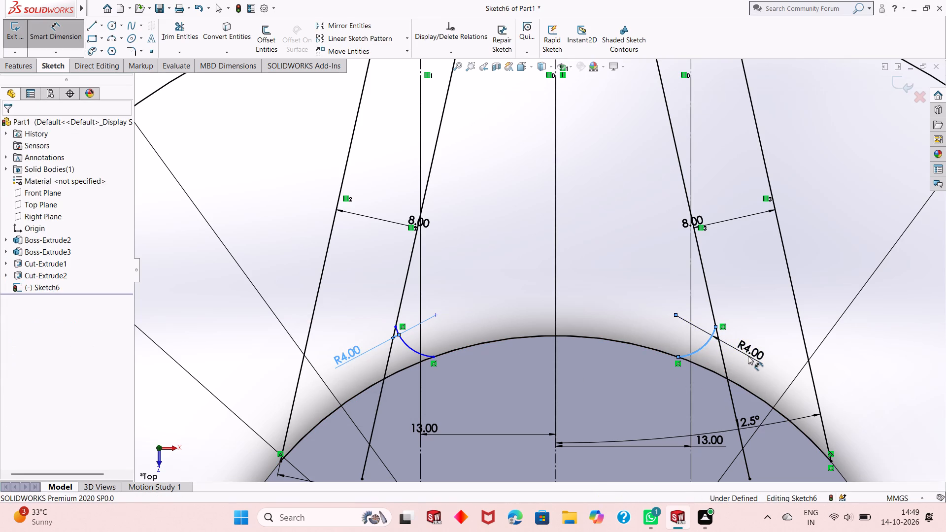
pyautogui.click(708, 338)
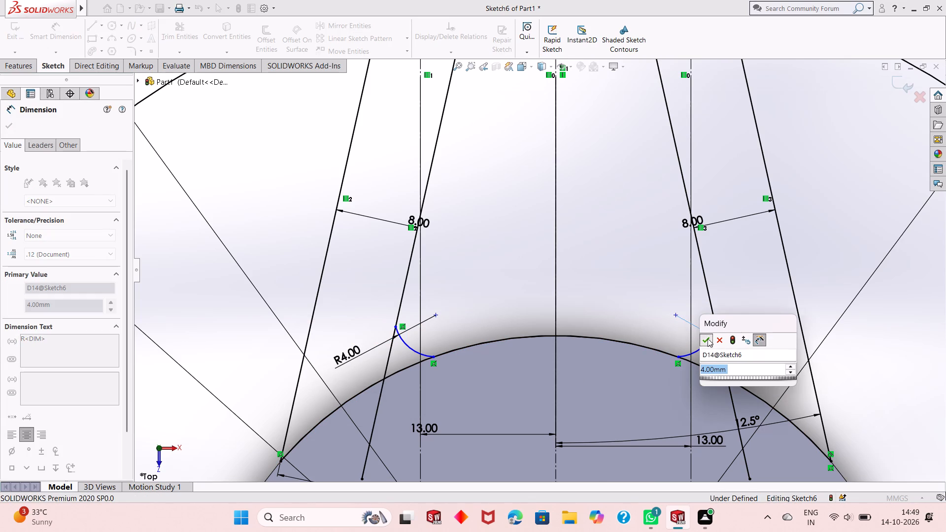
# Add 4 mm radius dimensions to the two upper corner arcs at the 140 mm circle.
pyautogui.scroll(7, 542, 378)
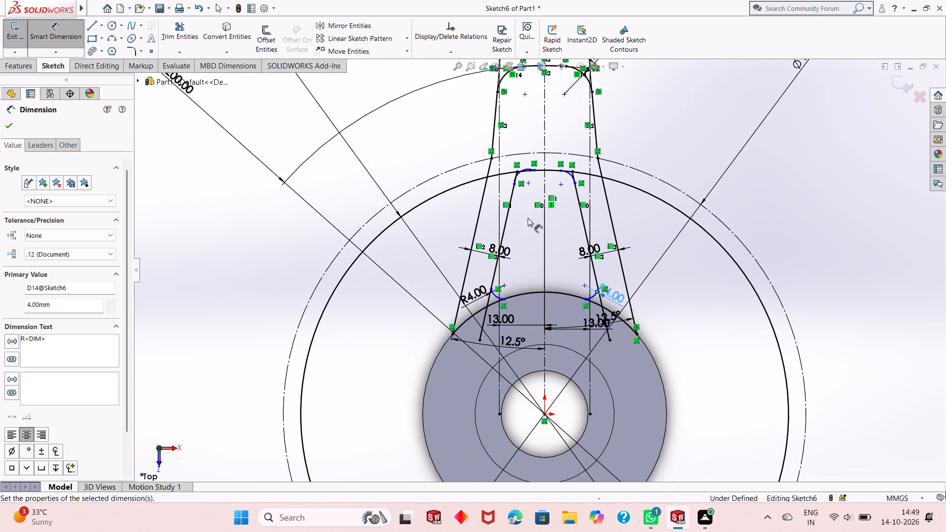
pyautogui.scroll(-13, 536, 168)
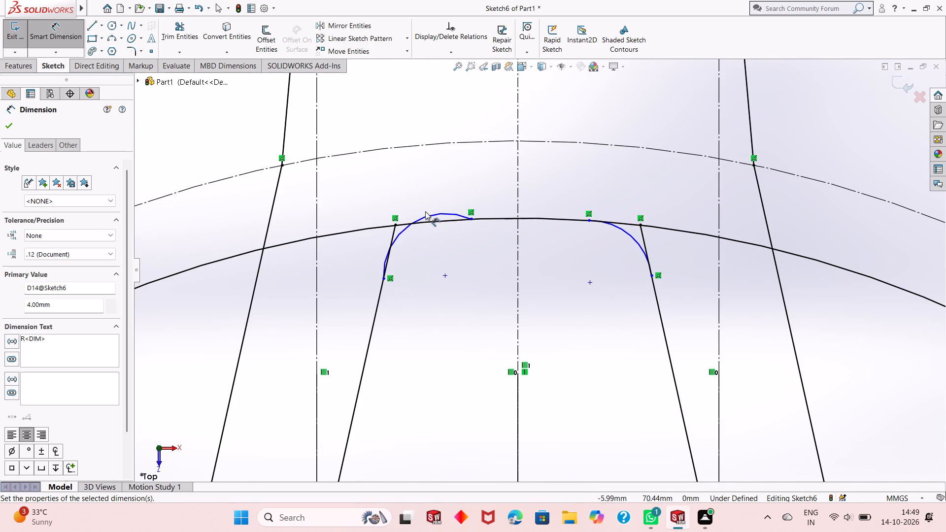
pyautogui.click(431, 214)
pyautogui.click(392, 132)
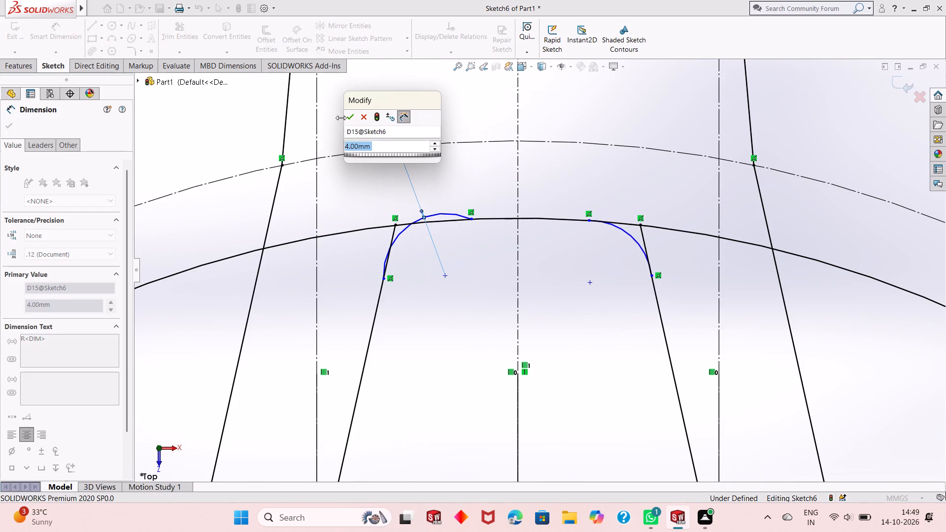
pyautogui.click(349, 117)
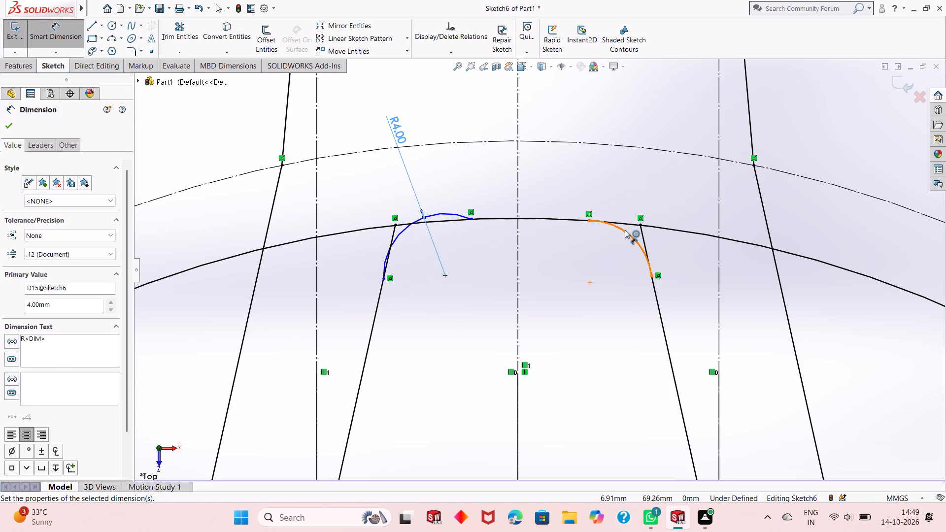
pyautogui.click(625, 230)
pyautogui.click(644, 111)
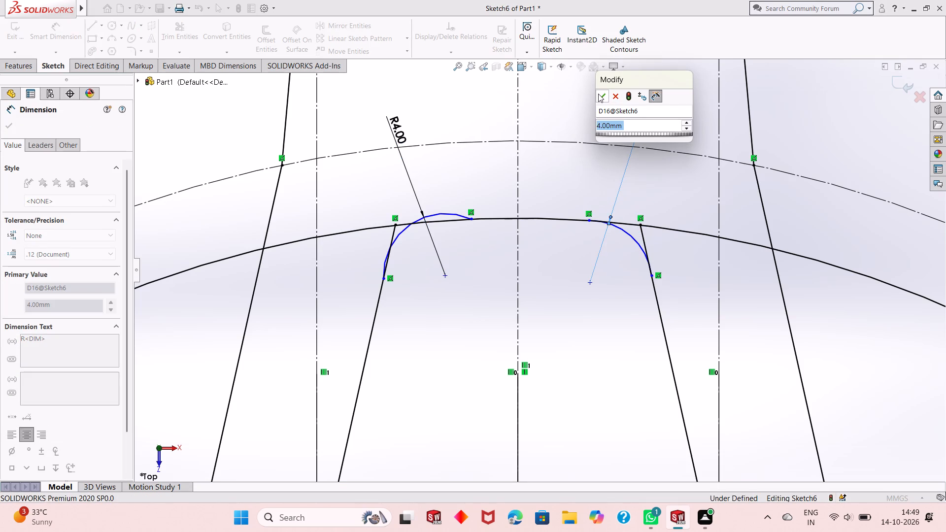
# Finish the 4 mm radius dimension on the right upper corner arc at the 140 mm circle.
pyautogui.click(599, 94)
pyautogui.rightClick(592, 99)
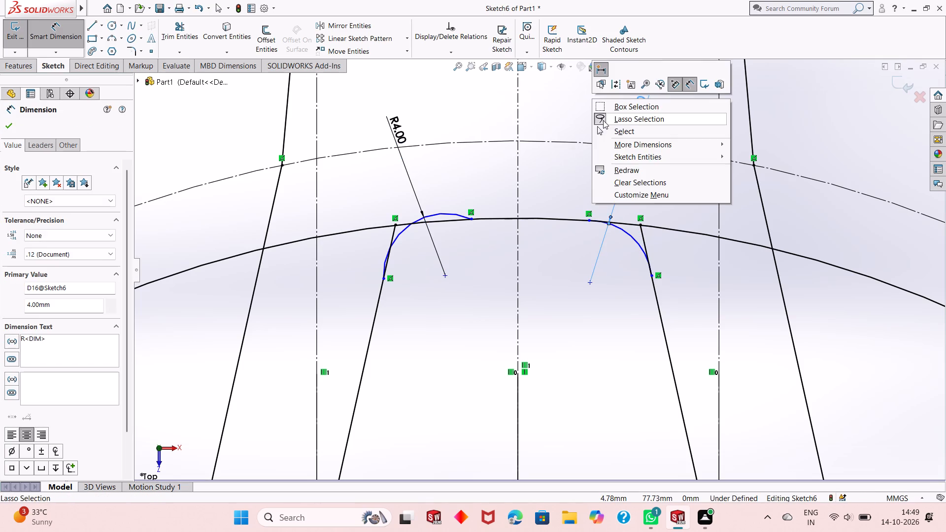
pyautogui.click(613, 132)
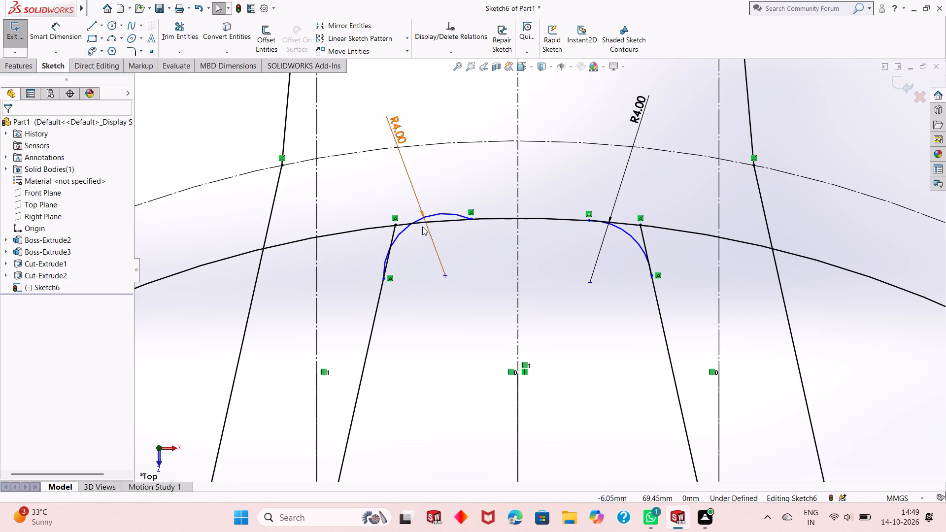
# Make the left upper corner arc tangent to the left inner offset line and to the 140 mm circle.
pyautogui.click(405, 231)
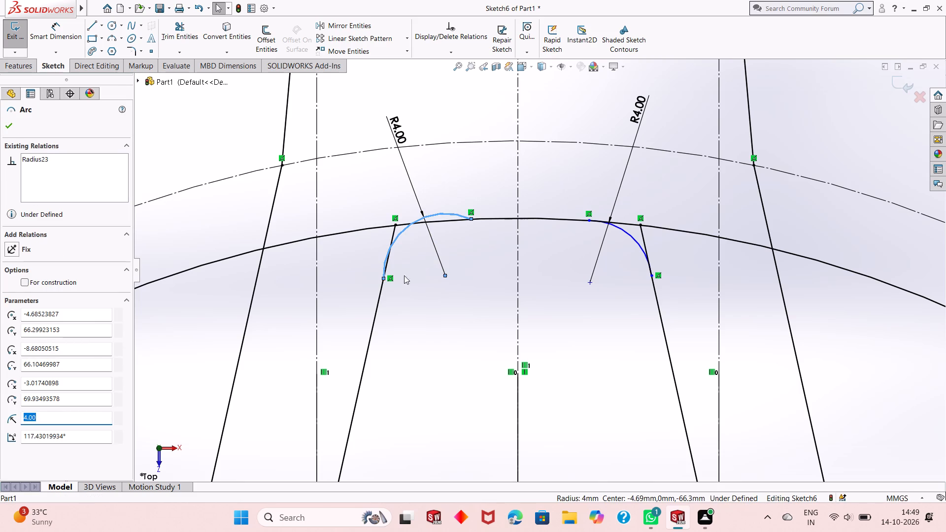
pyautogui.keyDown('ctrl'); pyautogui.click(377, 321); pyautogui.keyUp('ctrl')
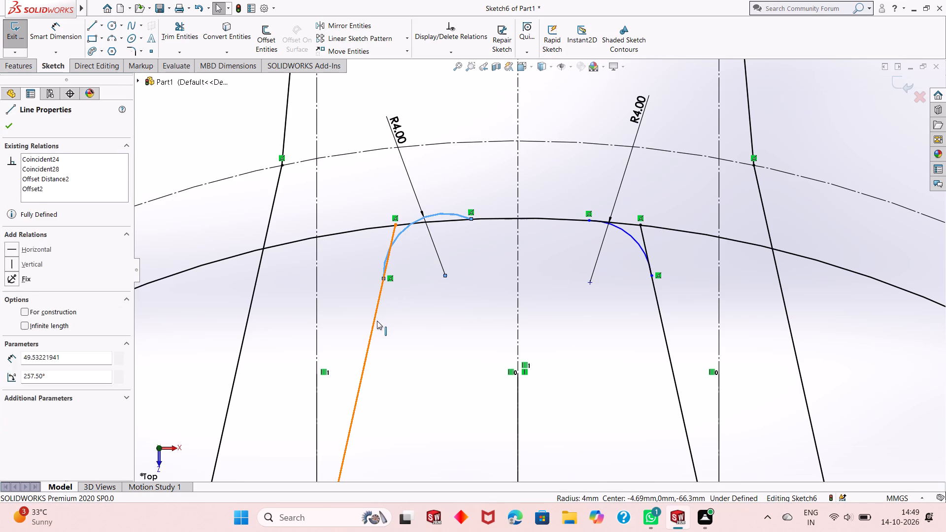
pyautogui.click(406, 274)
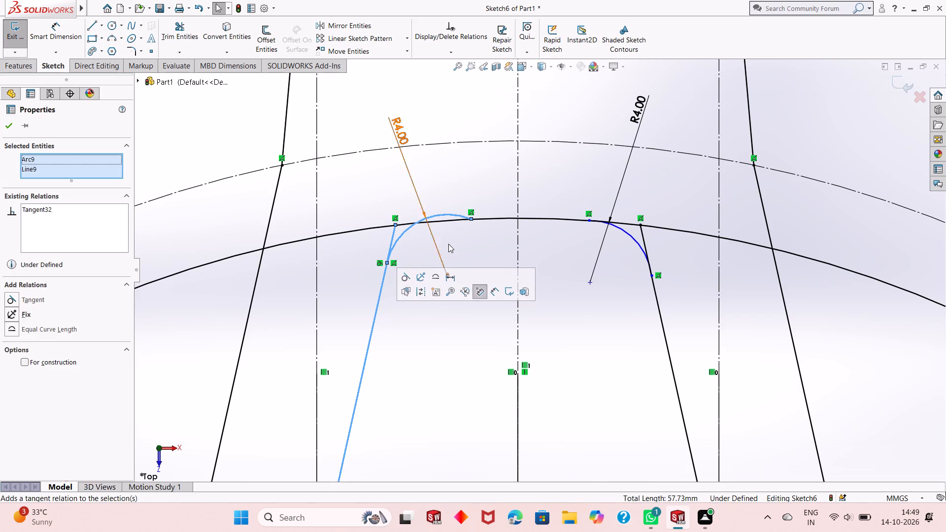
pyautogui.click(8, 125)
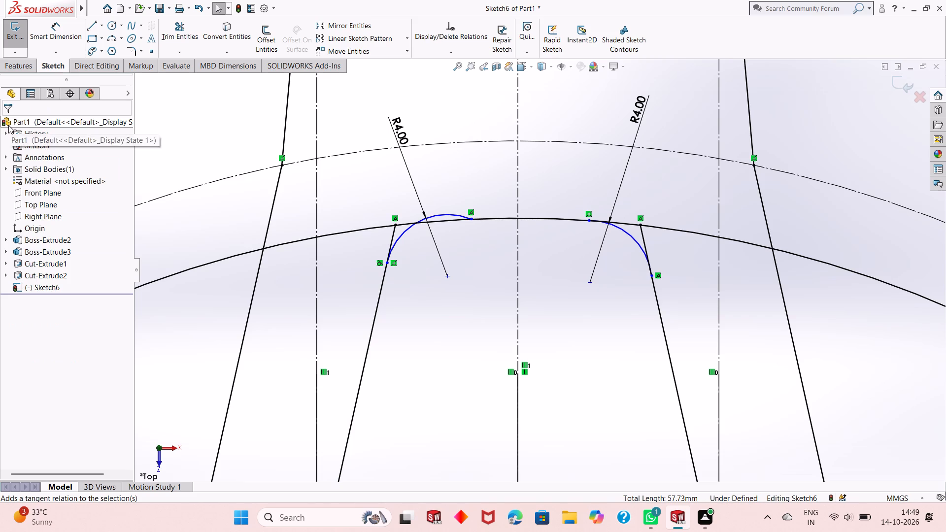
pyautogui.click(403, 231)
pyautogui.keyDown('ctrl'); pyautogui.click(485, 218); pyautogui.keyUp('ctrl')
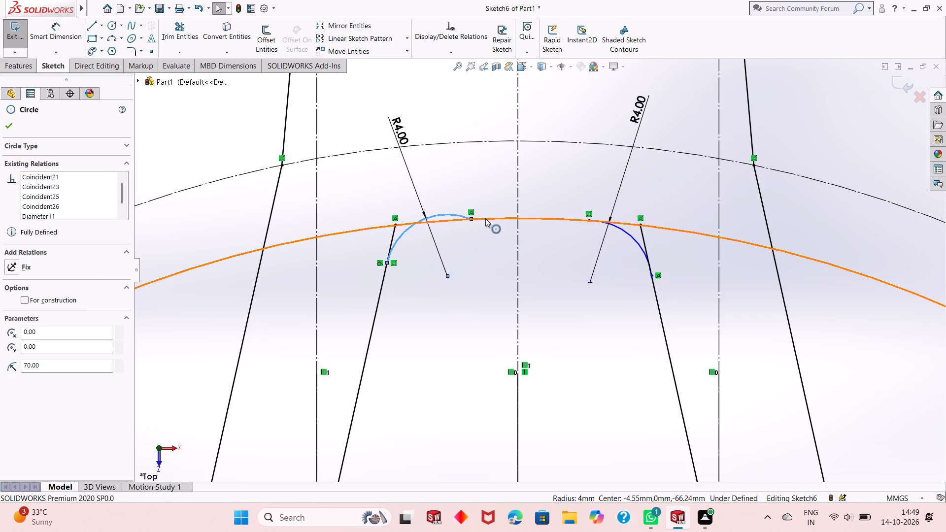
pyautogui.click(531, 179)
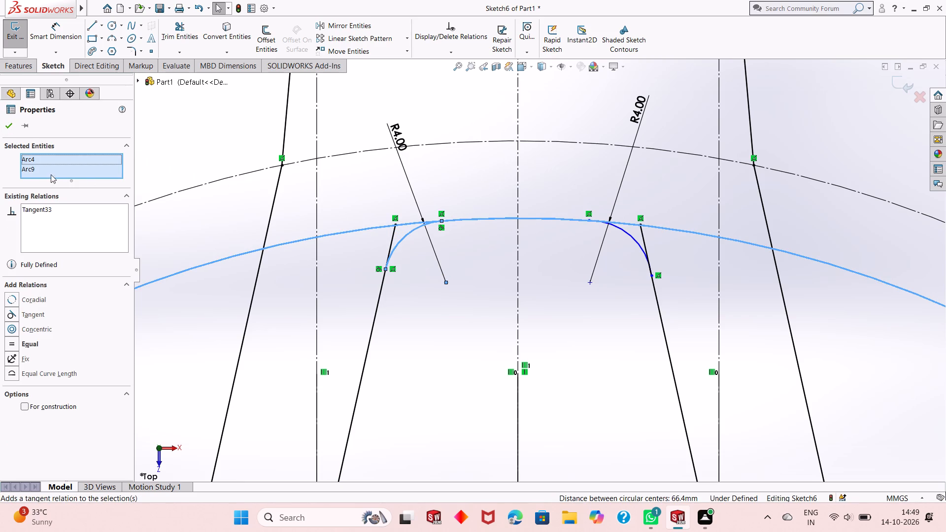
pyautogui.click(8, 128)
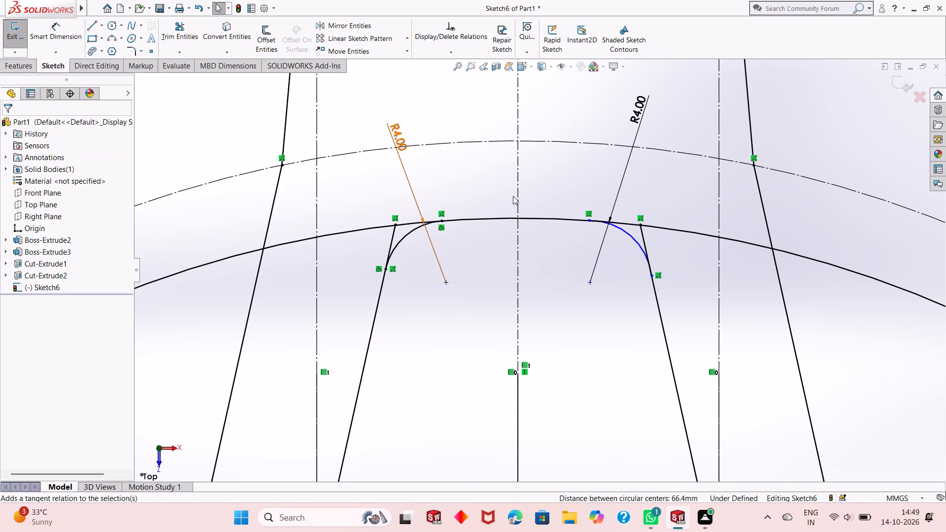
# Make the right upper corner arc tangent to the right inner offset line and to the 140 mm circle.
pyautogui.click(625, 234)
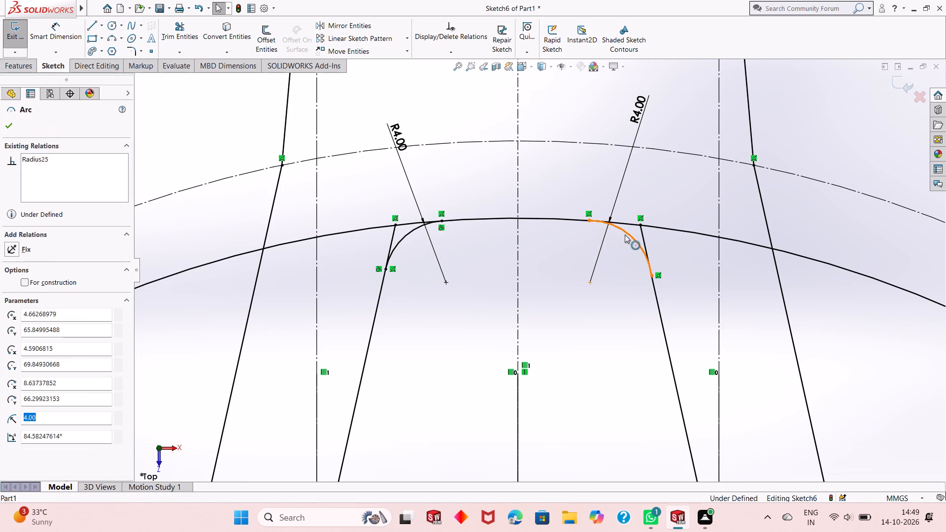
pyautogui.keyDown('ctrl'); pyautogui.click(643, 234); pyautogui.keyUp('ctrl')
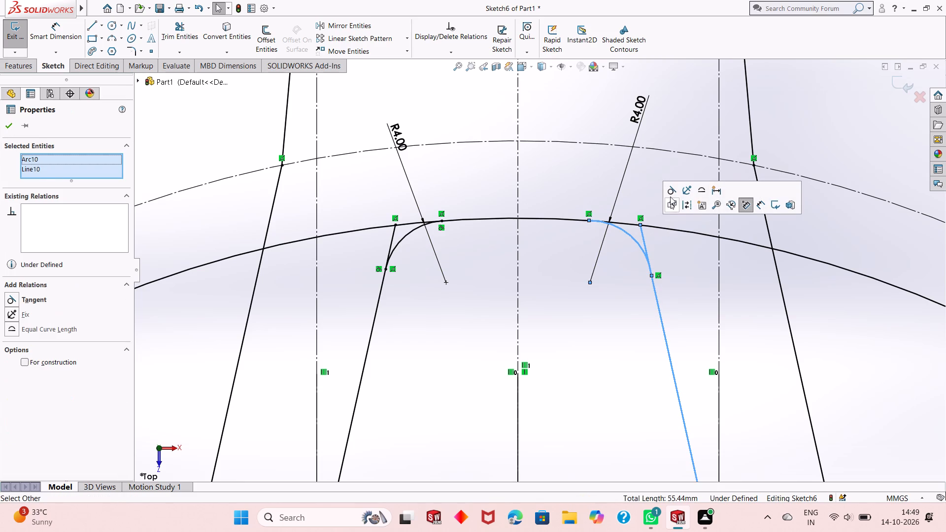
pyautogui.click(670, 193)
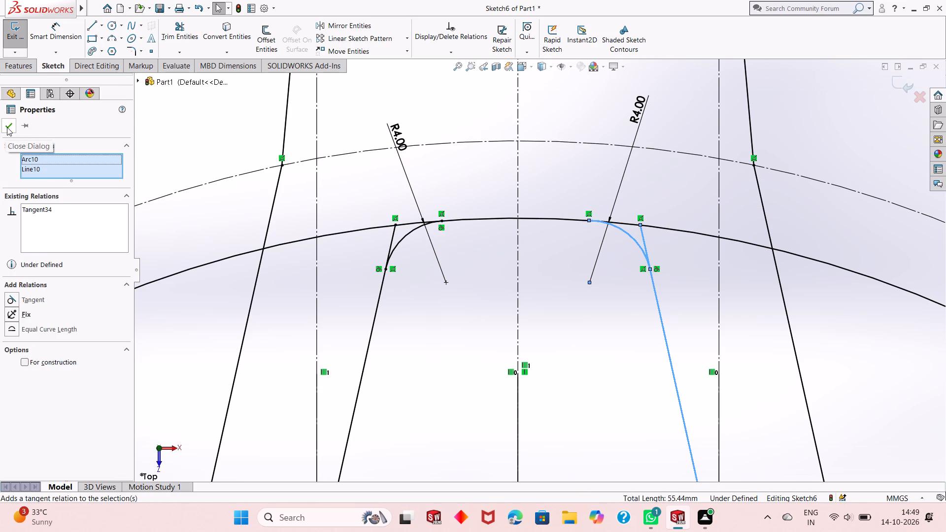
pyautogui.click(7, 127)
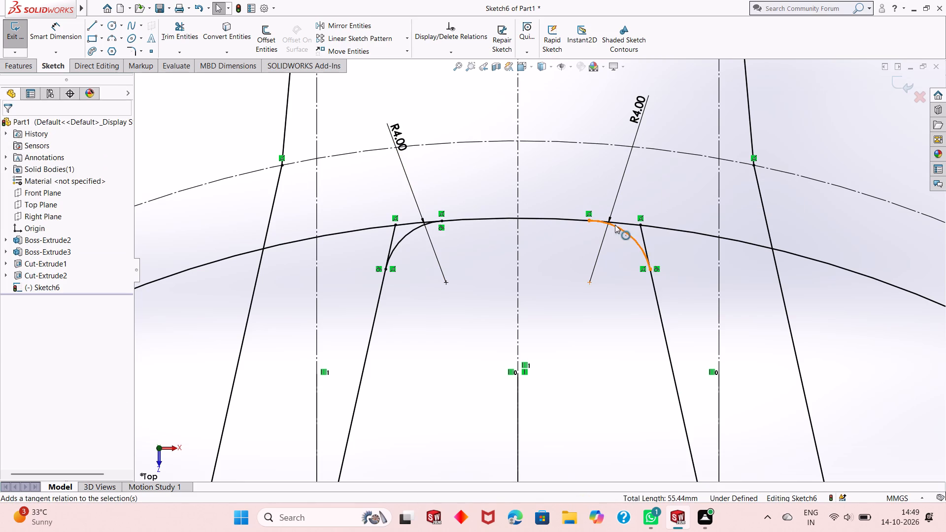
pyautogui.click(623, 230)
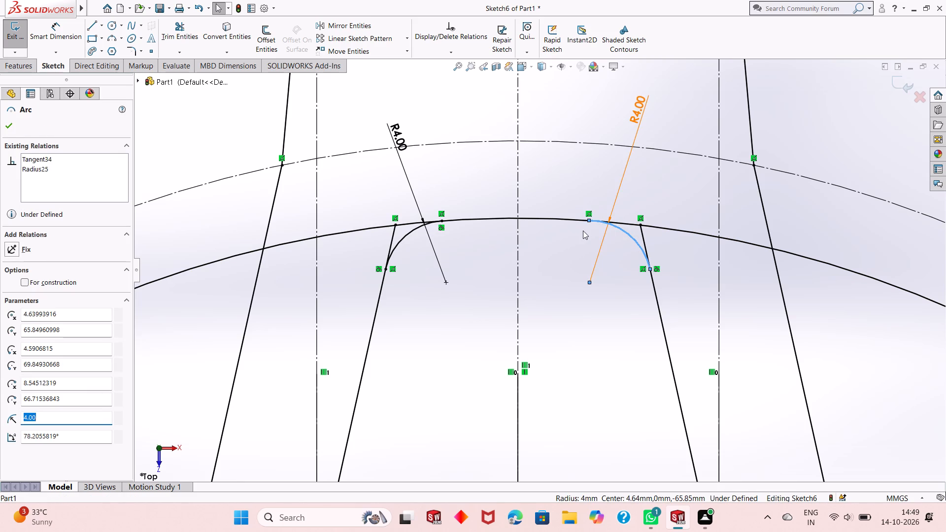
pyautogui.keyDown('ctrl'); pyautogui.click(573, 222); pyautogui.keyUp('ctrl')
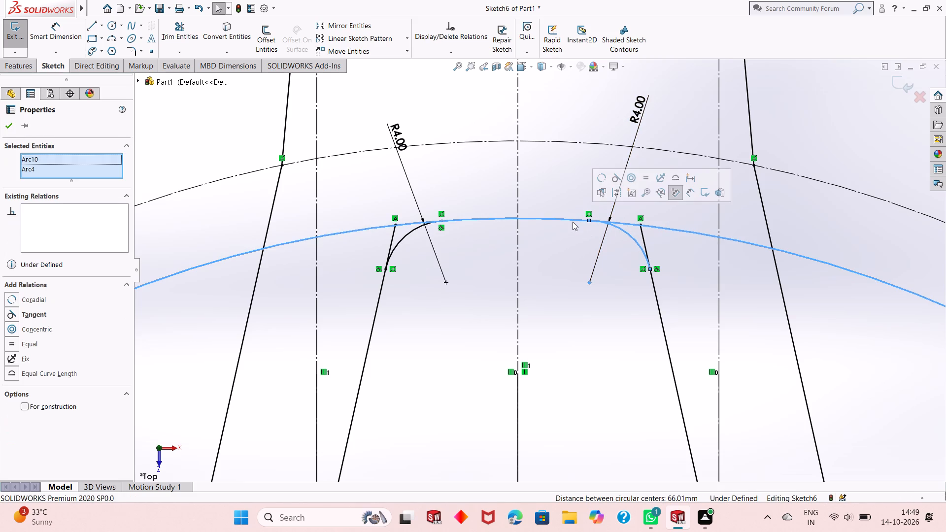
pyautogui.click(615, 178)
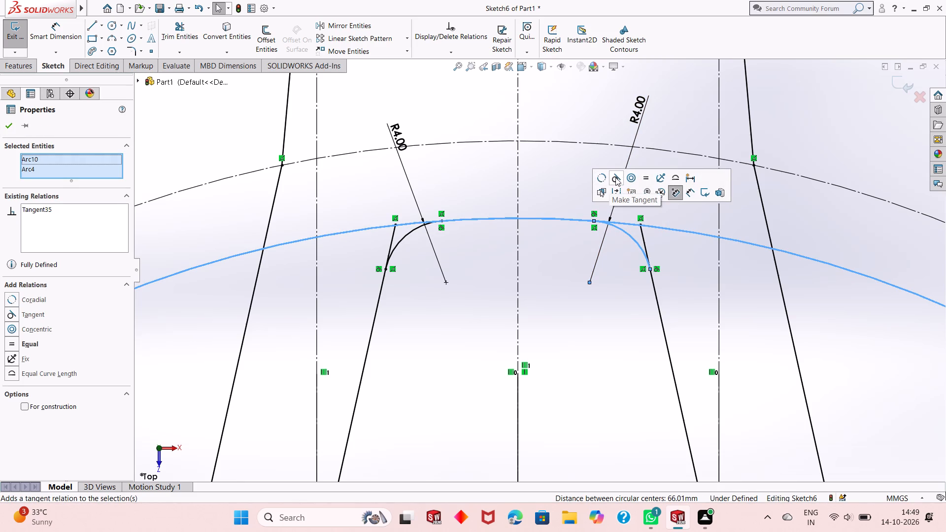
pyautogui.click(9, 122)
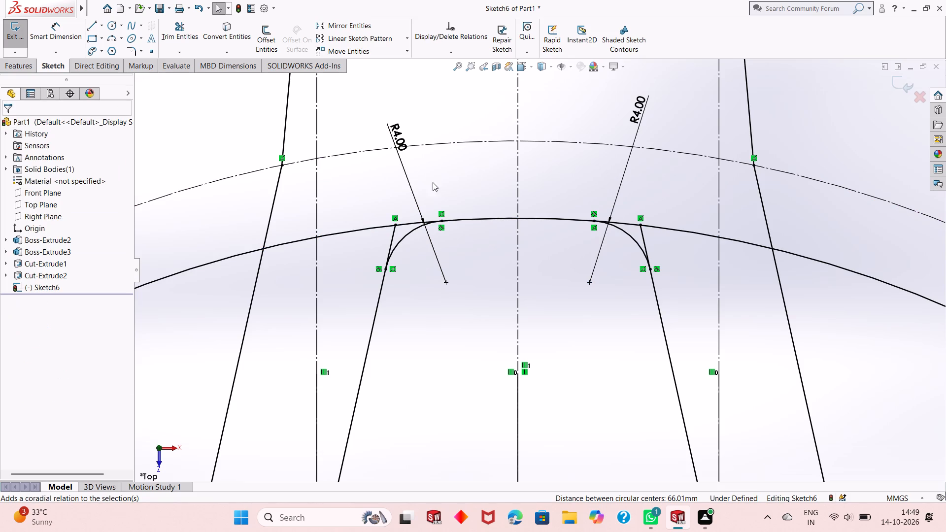
# Make the left lower corner arc tangent to the left inner offset line and to the hub's outer circle.
pyautogui.scroll(7, 487, 233)
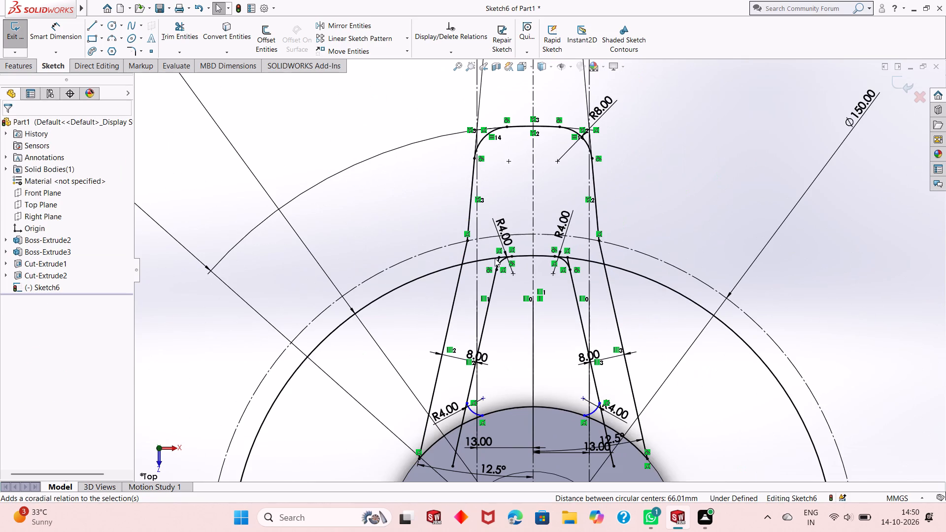
pyautogui.scroll(-5, 531, 429)
pyautogui.scroll(-1, 468, 381)
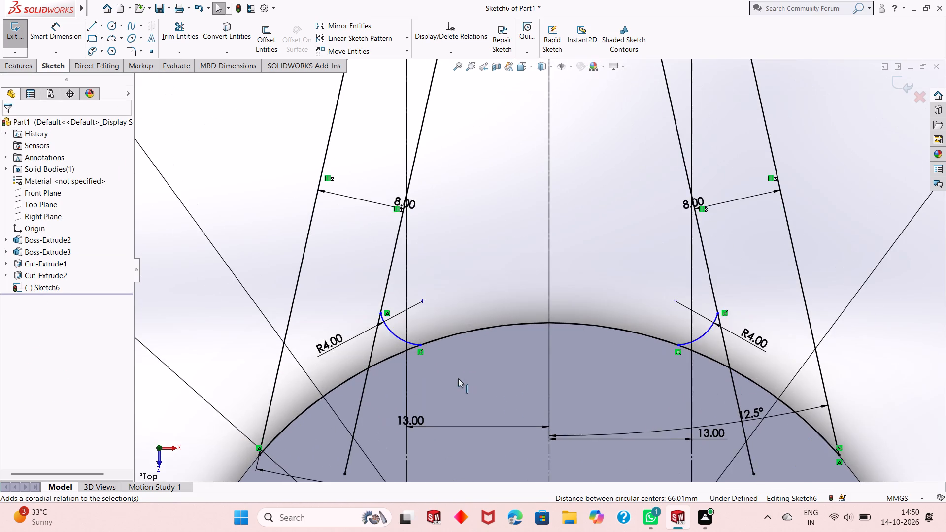
pyautogui.scroll(-1, 458, 378)
pyautogui.click(373, 304)
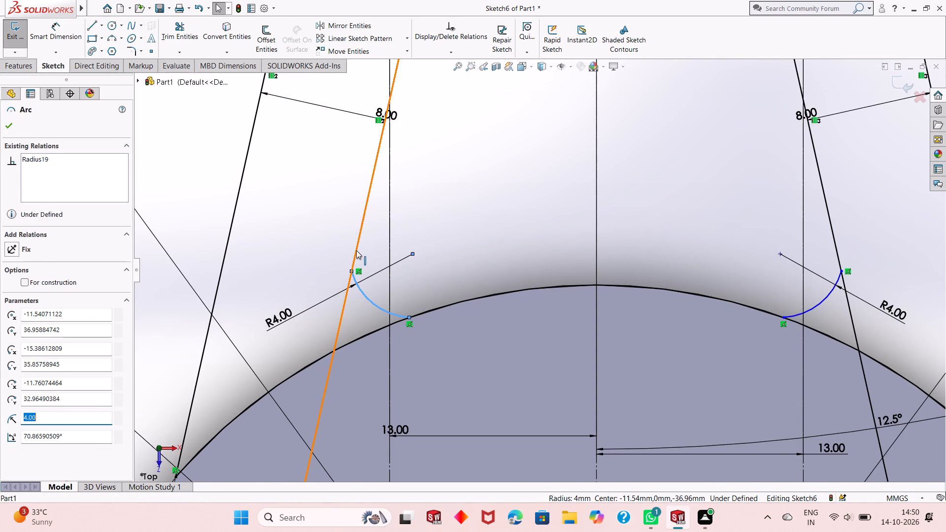
pyautogui.keyDown('ctrl'); pyautogui.click(356, 250); pyautogui.keyUp('ctrl')
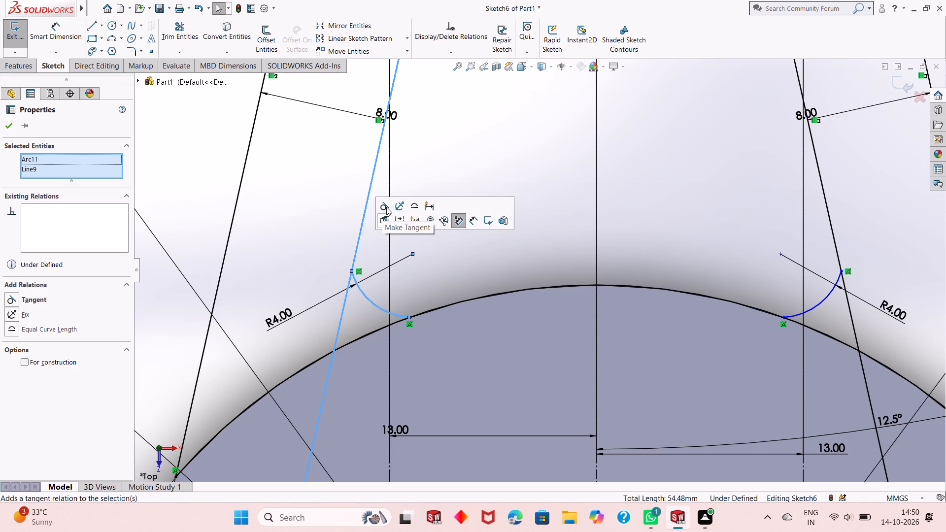
pyautogui.click(386, 207)
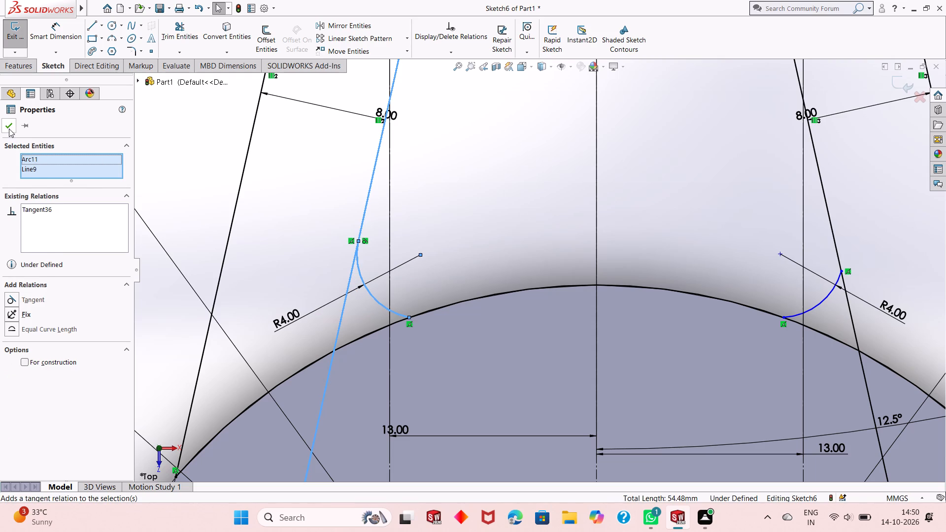
pyautogui.click(9, 128)
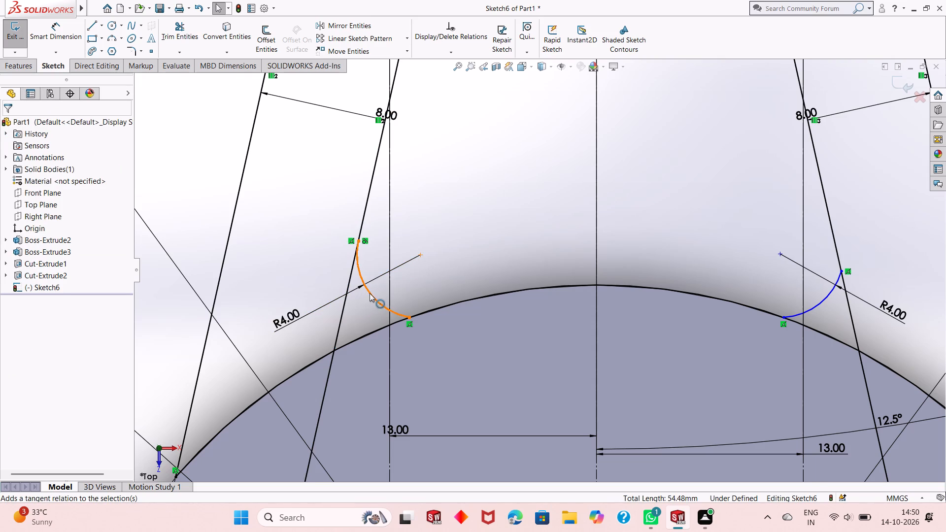
pyautogui.click(370, 293)
pyautogui.keyDown('ctrl'); pyautogui.click(434, 307); pyautogui.keyUp('ctrl')
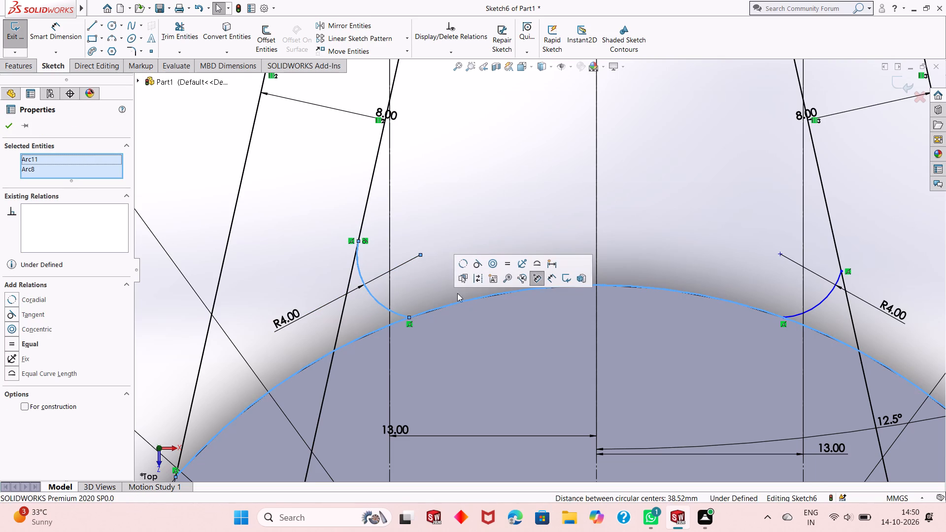
pyautogui.click(474, 269)
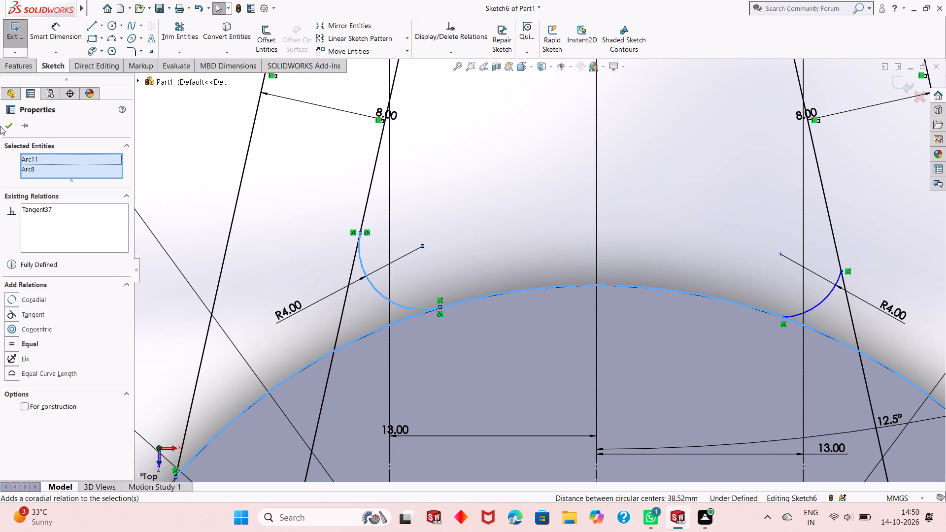
pyautogui.click(5, 127)
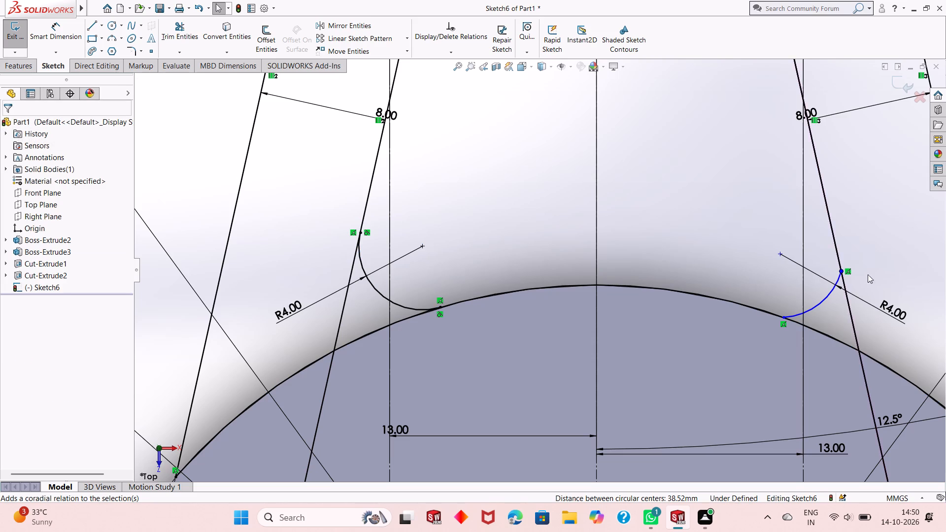
# Make the right lower corner arc tangent to the hub's outer circle and to the right inner offset line.
pyautogui.scroll(-3, 870, 276)
pyautogui.scroll(-1, 821, 340)
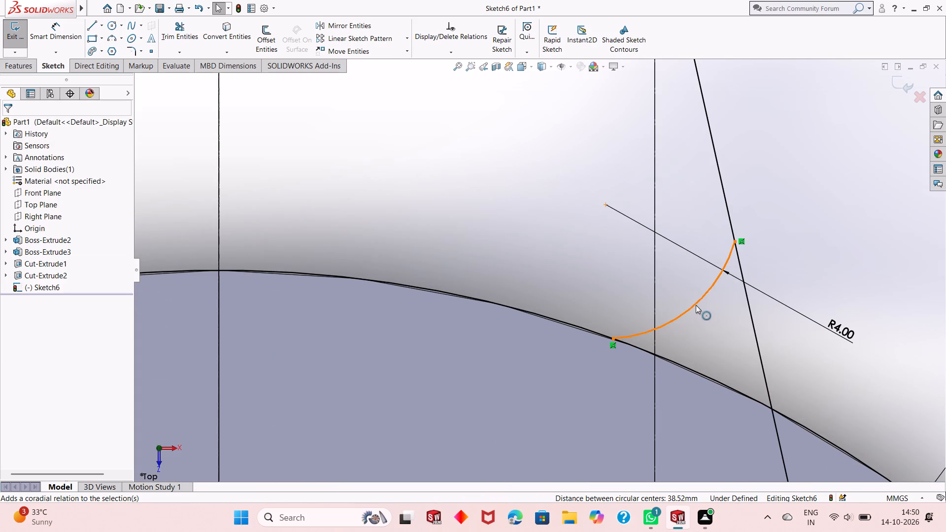
pyautogui.click(695, 305)
pyautogui.keyDown('ctrl'); pyautogui.click(675, 363); pyautogui.keyUp('ctrl')
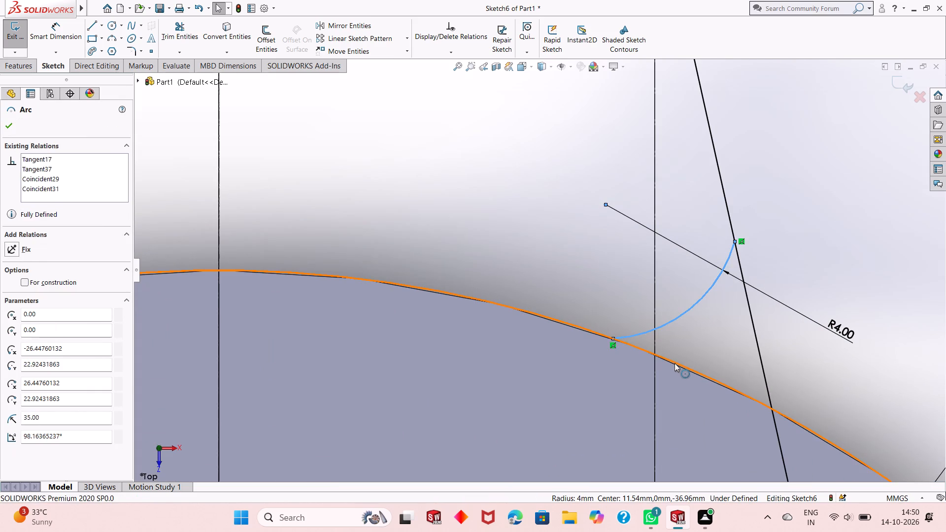
pyautogui.click(718, 321)
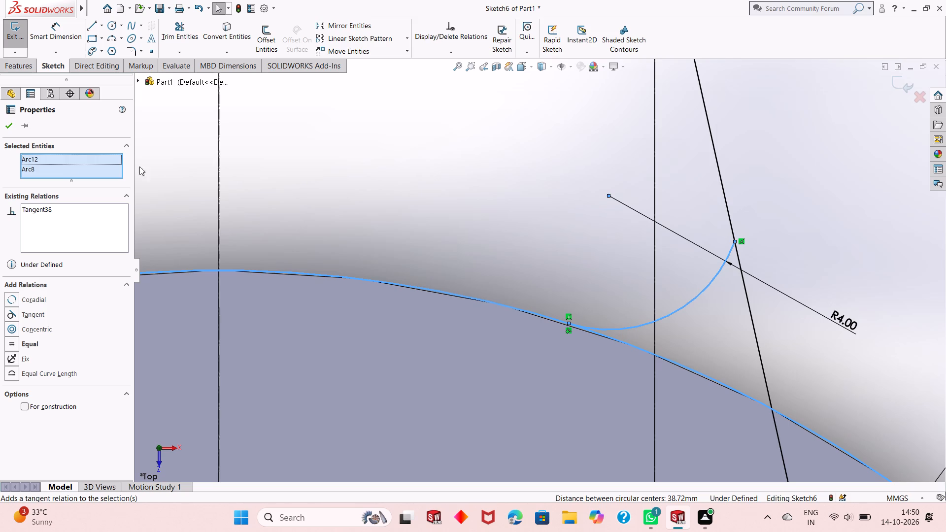
pyautogui.click(9, 129)
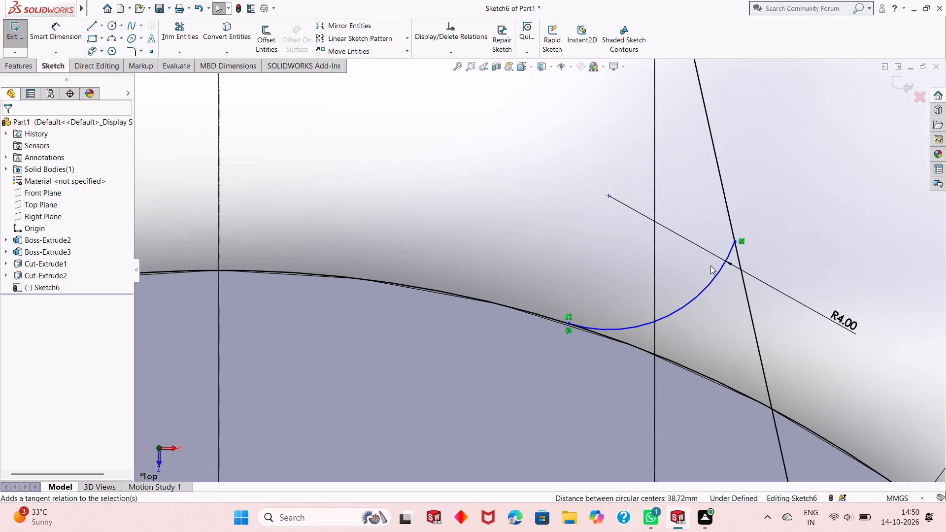
pyautogui.click(708, 286)
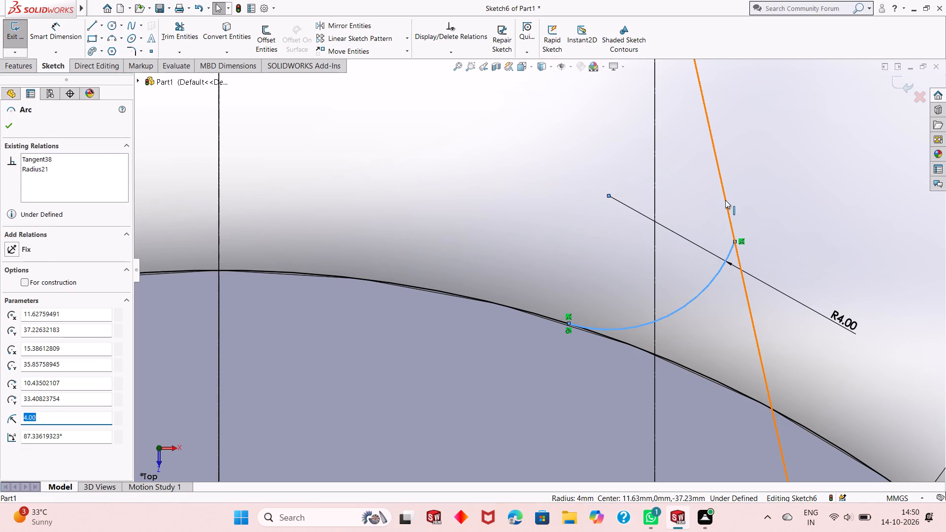
pyautogui.keyDown('ctrl'); pyautogui.click(726, 199); pyautogui.keyUp('ctrl')
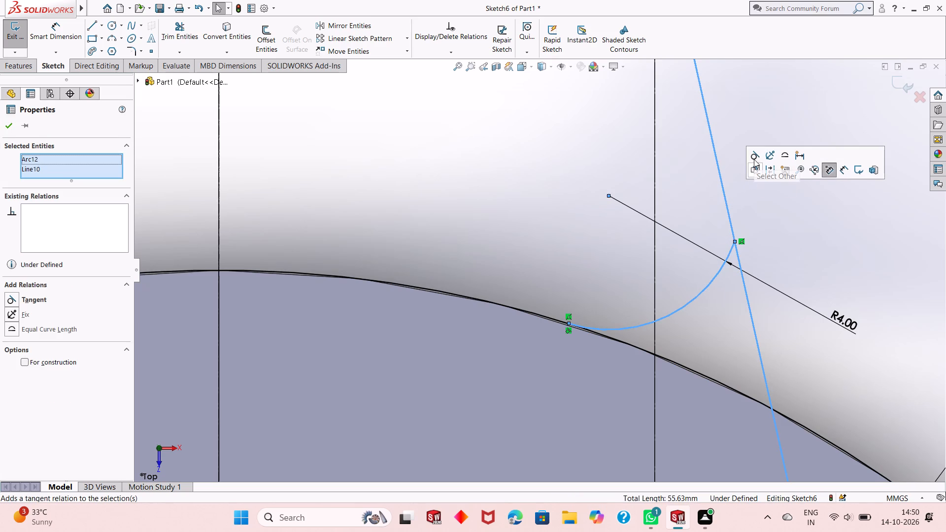
pyautogui.click(754, 158)
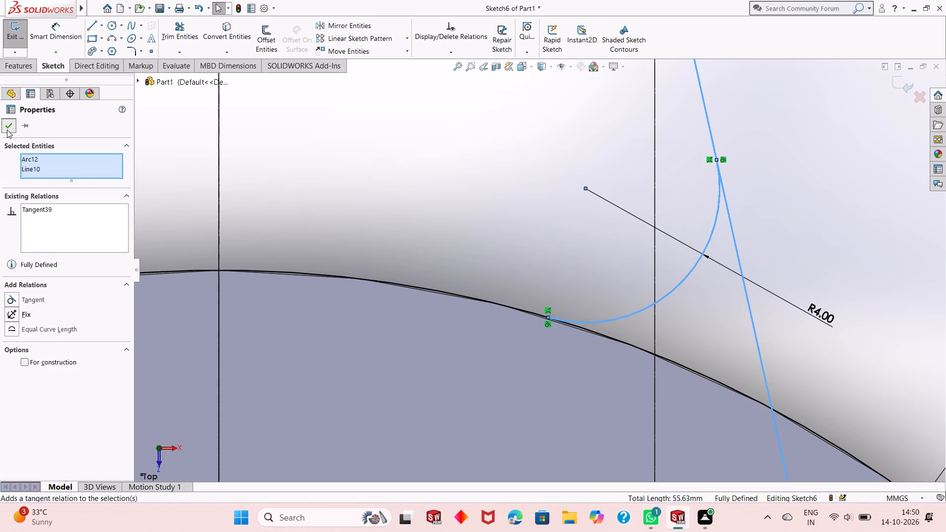
pyautogui.click(7, 130)
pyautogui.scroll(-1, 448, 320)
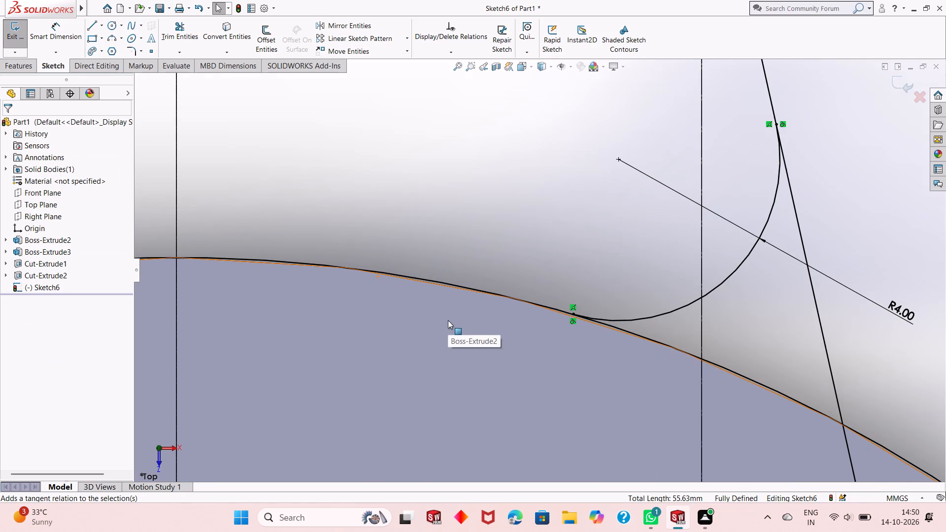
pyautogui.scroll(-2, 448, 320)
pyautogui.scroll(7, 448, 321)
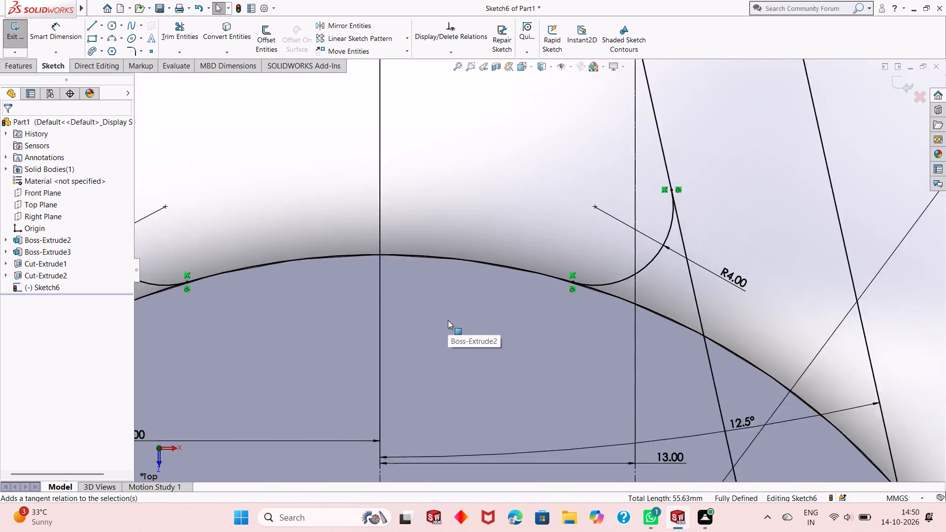
# Trim the lower ends of both inner offset lines back to their tangent points with the lower 4 mm arcs.
pyautogui.scroll(7, 448, 320)
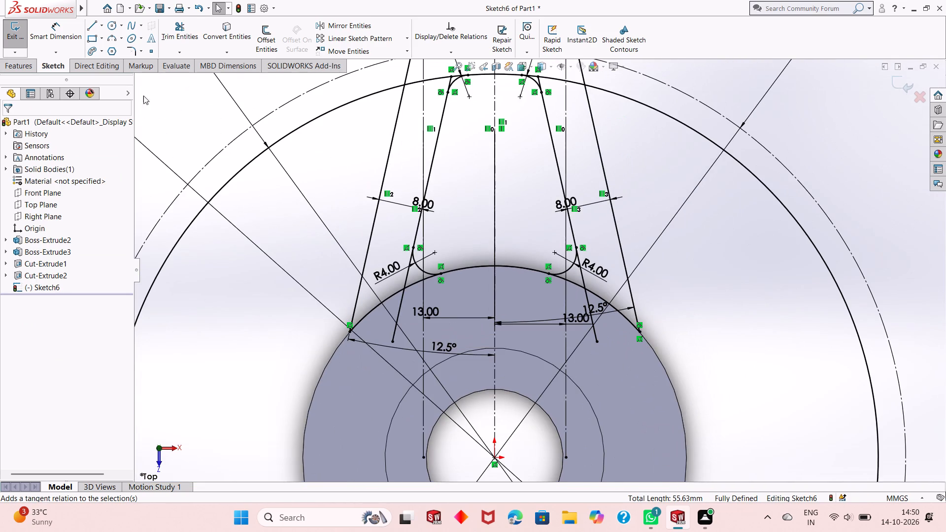
pyautogui.click(177, 41)
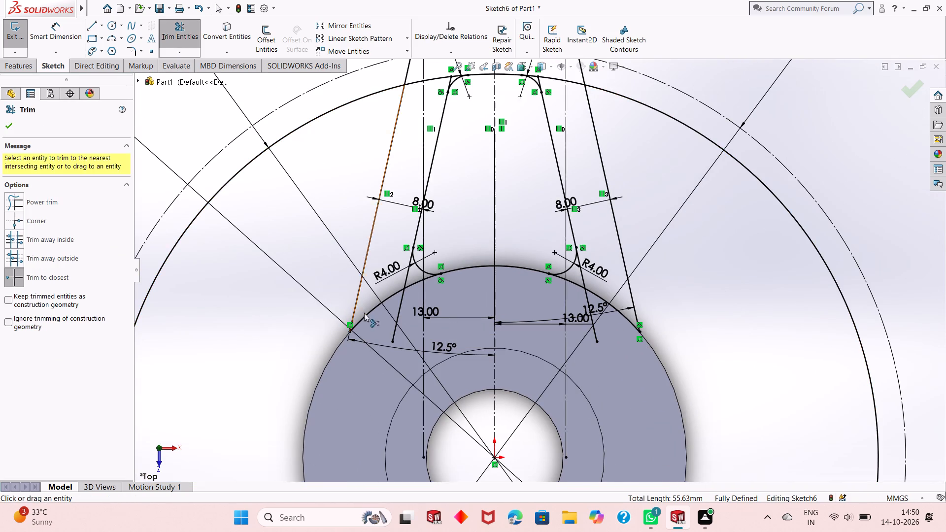
pyautogui.click(396, 328)
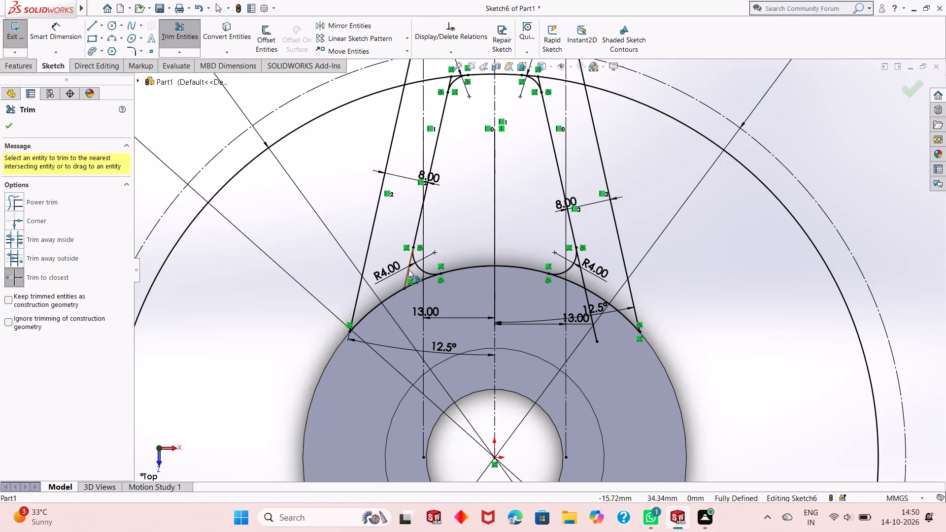
pyautogui.click(408, 269)
pyautogui.click(586, 291)
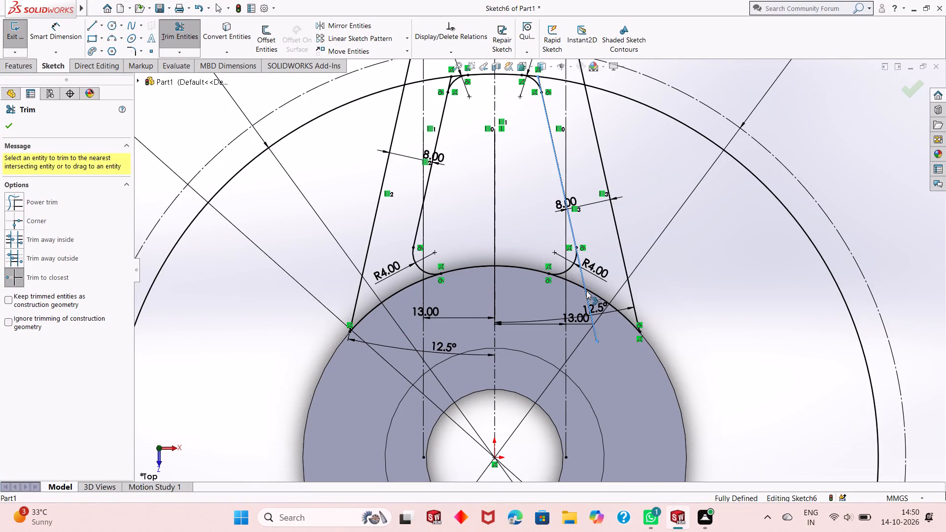
pyautogui.click(581, 273)
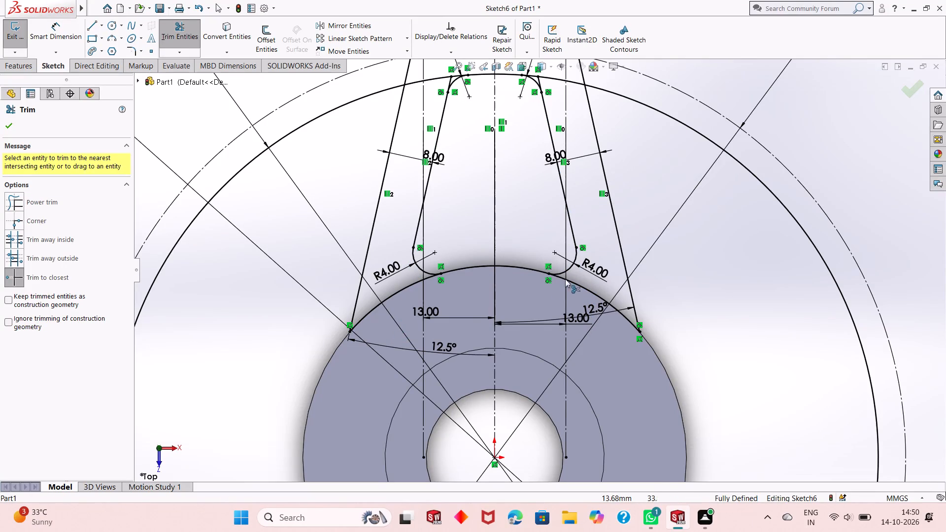
# Trim the upper ends of both inner offset lines back to their tangent points with the upper 4 mm arcs.
pyautogui.scroll(2, 495, 318)
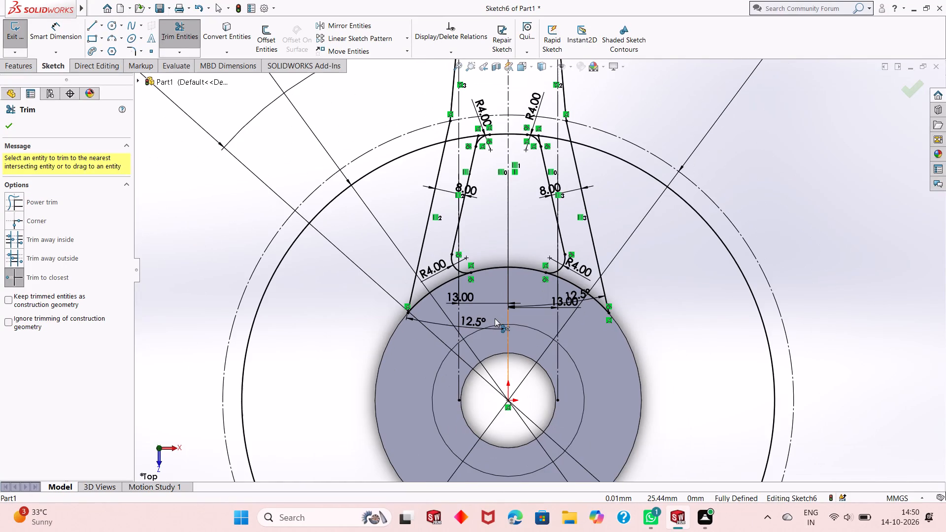
pyautogui.scroll(2, 495, 318)
pyautogui.scroll(1, 507, 235)
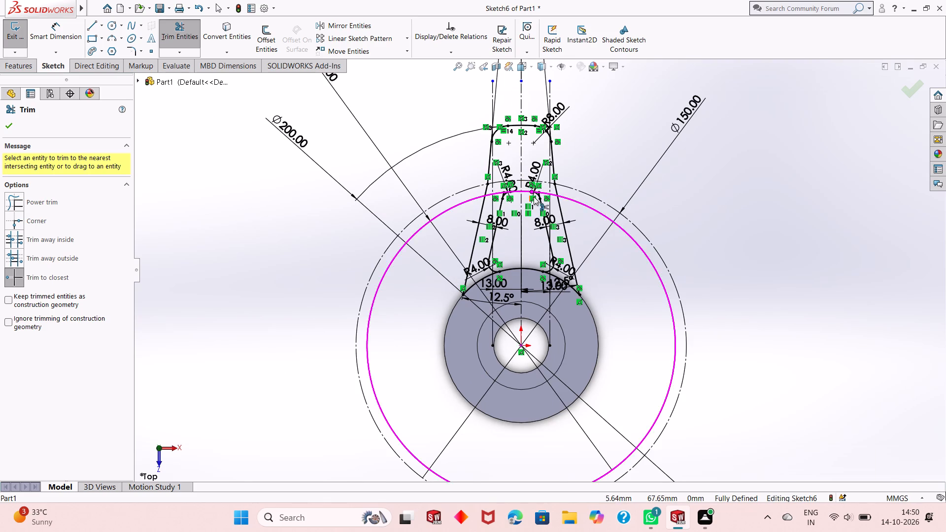
pyautogui.scroll(-6, 534, 197)
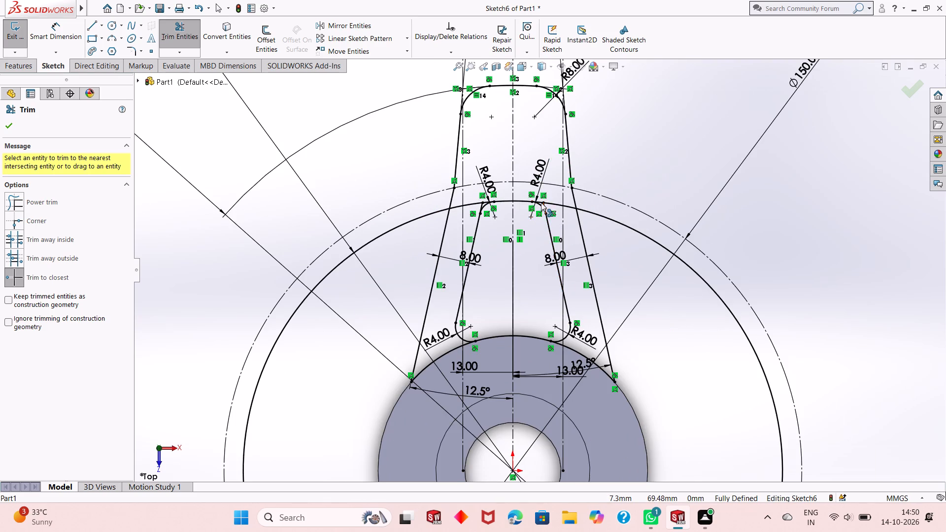
pyautogui.scroll(-4, 517, 202)
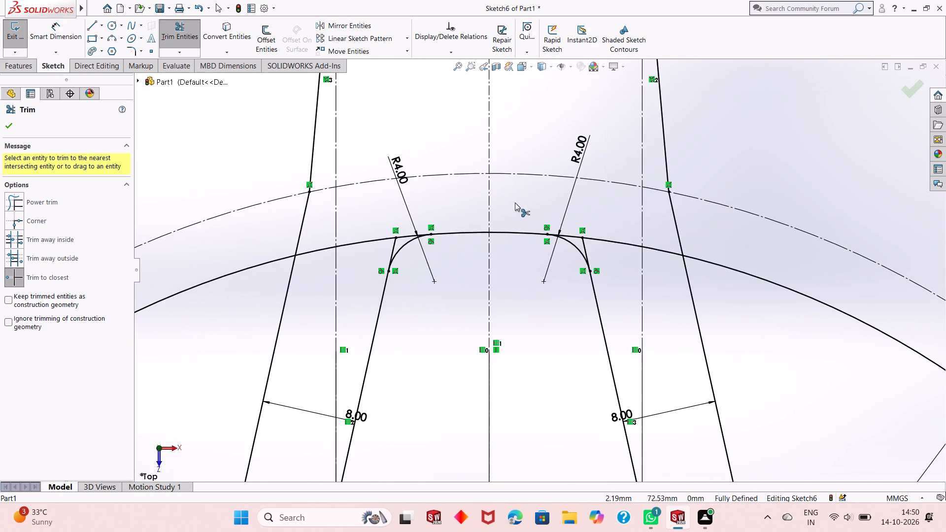
pyautogui.scroll(-1, 515, 202)
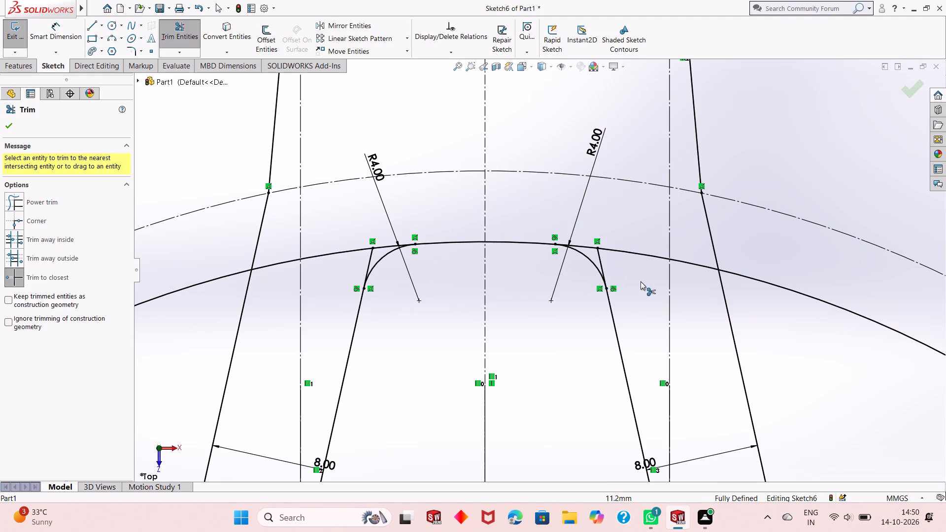
pyautogui.click(599, 259)
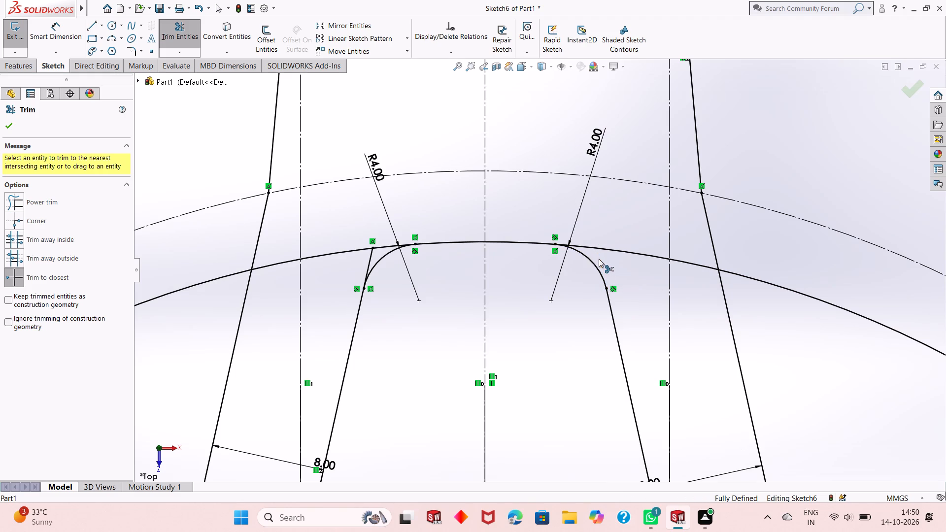
pyautogui.click(369, 259)
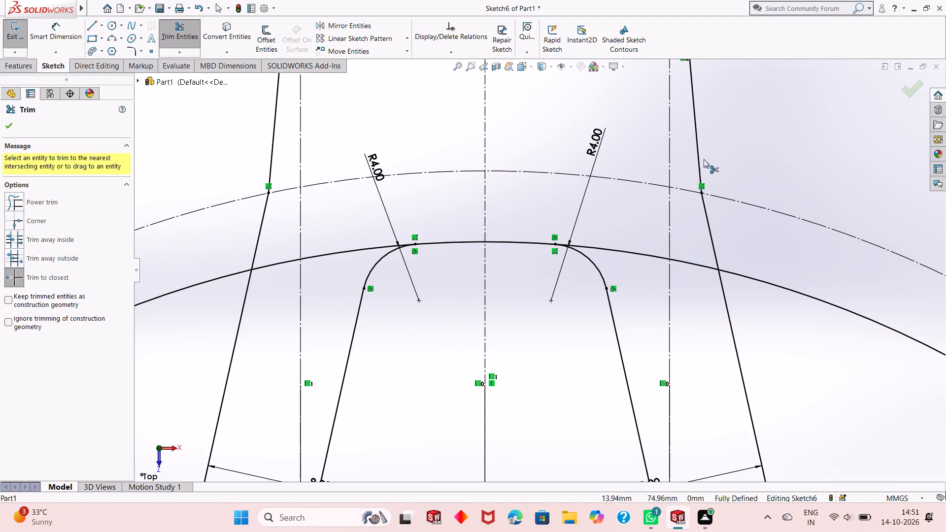
pyautogui.rightClick(751, 137)
pyautogui.click(766, 167)
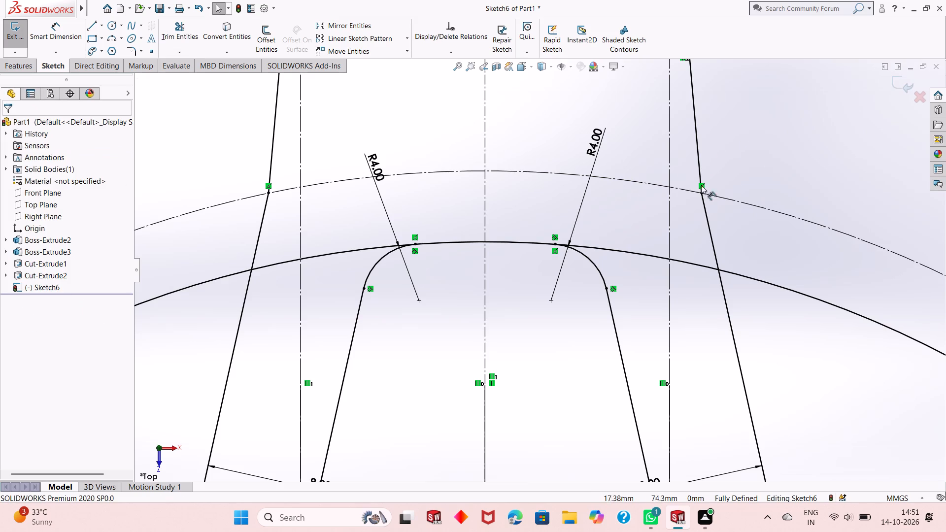
# Trim away the 140 mm circle outside the cutout, keeping only the segment between the two upper 4 mm arcs.
pyautogui.click(187, 33)
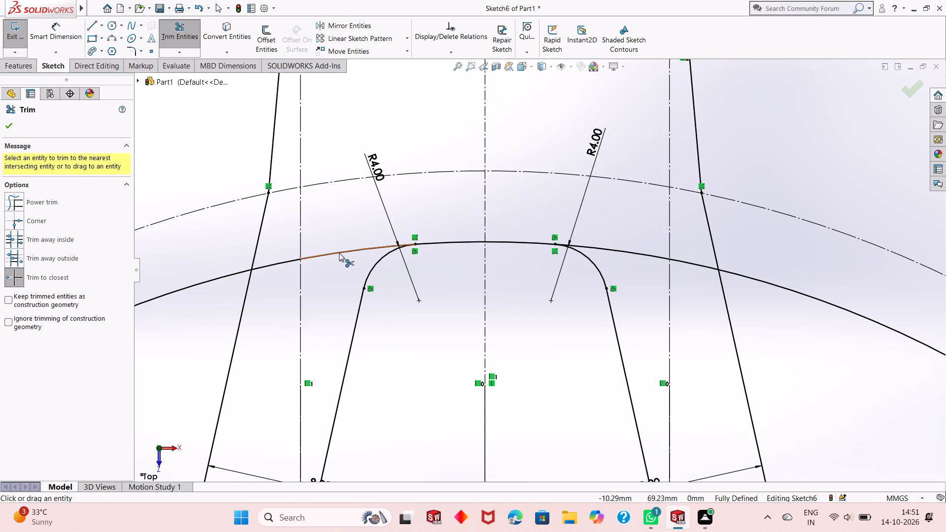
pyautogui.click(339, 253)
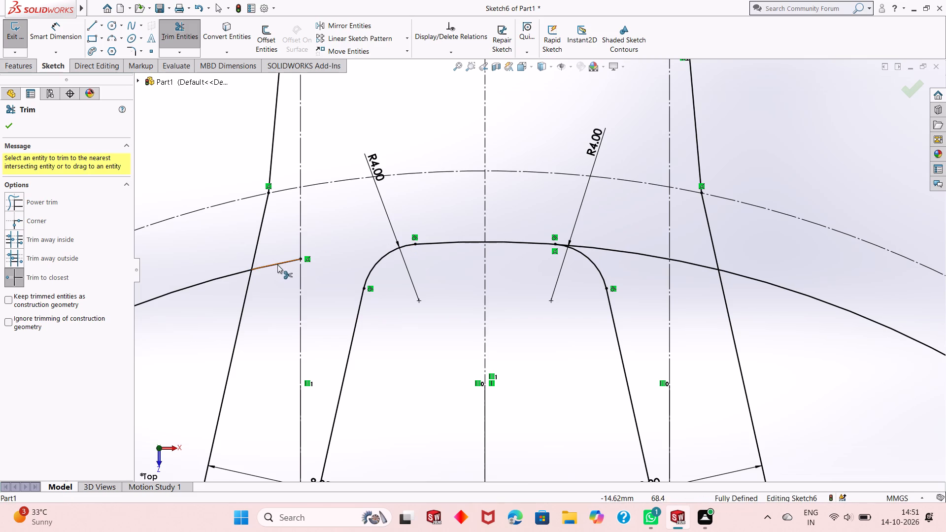
pyautogui.click(277, 265)
pyautogui.click(218, 277)
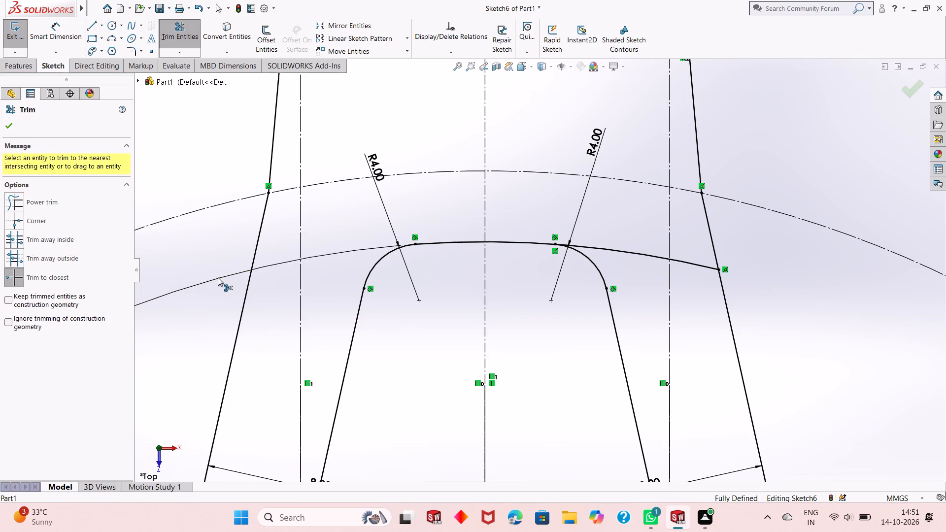
pyautogui.click(703, 266)
pyautogui.click(641, 254)
pyautogui.scroll(3, 482, 280)
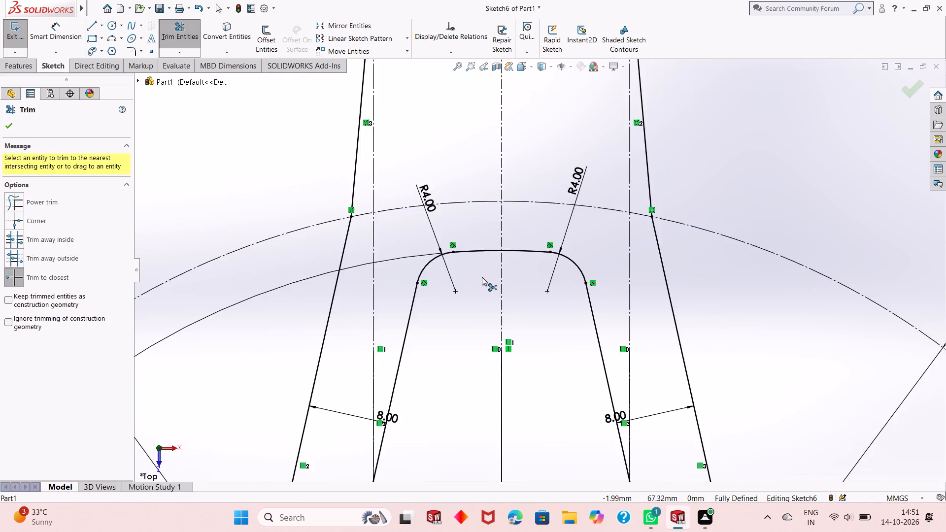
pyautogui.scroll(11, 482, 277)
pyautogui.scroll(-3, 520, 325)
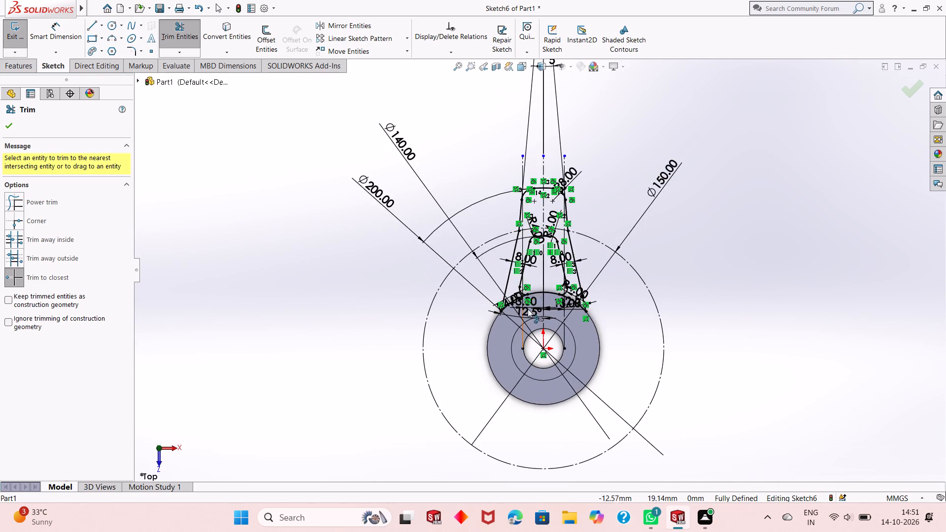
pyautogui.scroll(-5, 556, 233)
pyautogui.scroll(-2, 535, 295)
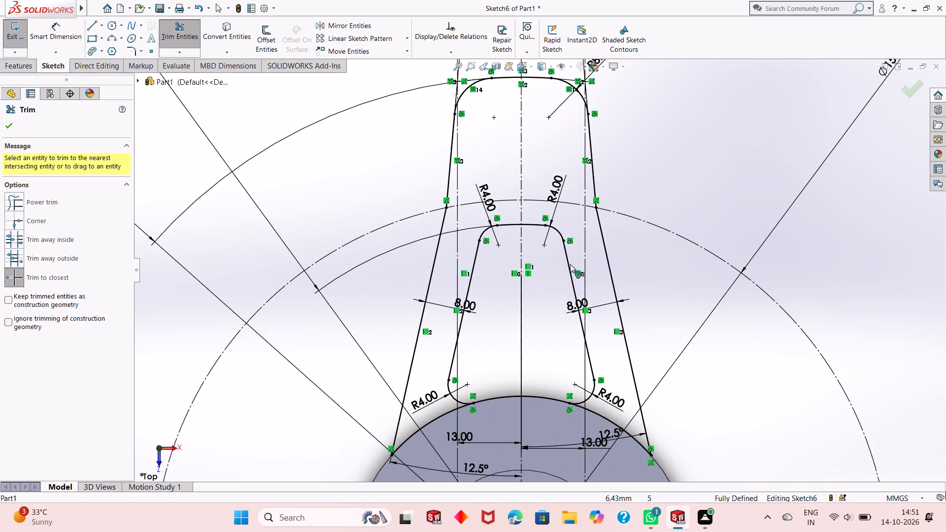
pyautogui.rightClick(680, 125)
pyautogui.click(694, 154)
# Examine the trimmed tooth profile, its inner cutout and the hub in plan and from oblique angles.
pyautogui.scroll(-2, 568, 235)
pyautogui.middleClick(489, 294)
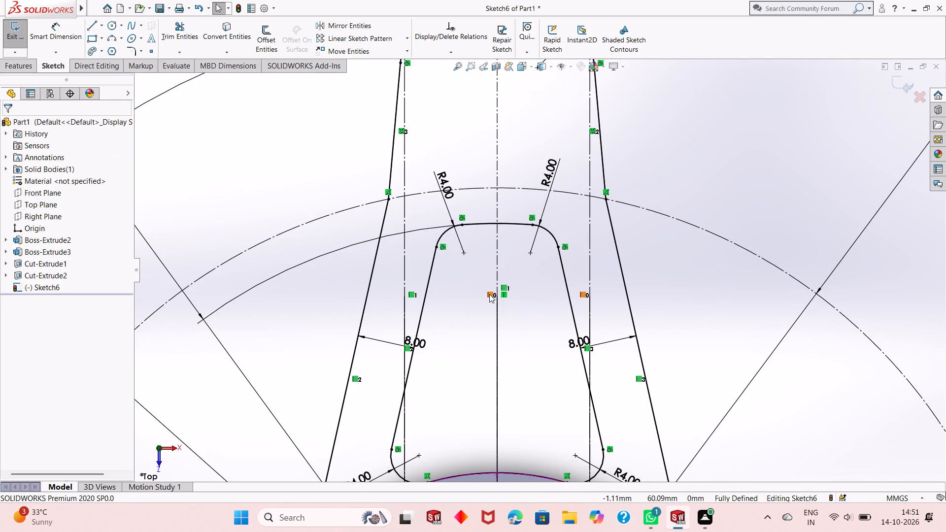
pyautogui.keyDown('ctrl'); pyautogui.moveTo(489, 294); pyautogui.dragTo(459, 145, button='middle'); pyautogui.keyUp('ctrl')
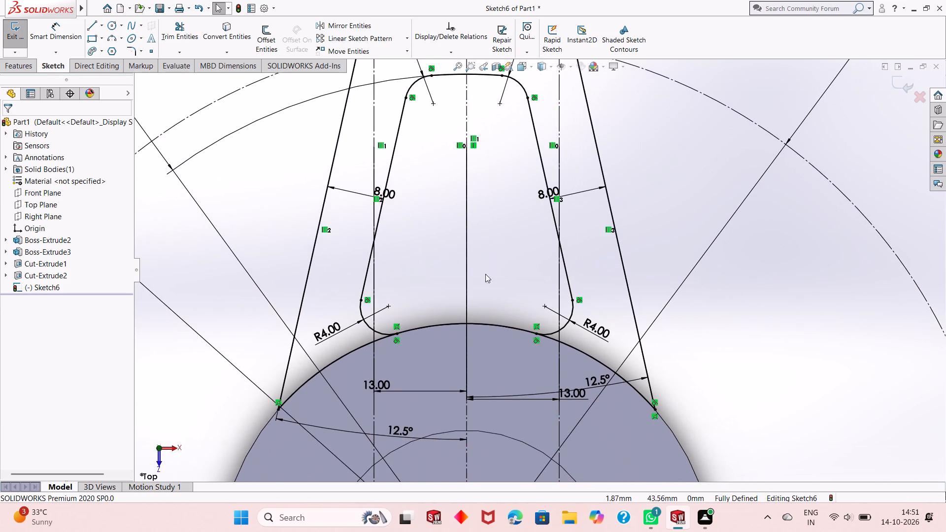
pyautogui.scroll(3, 491, 311)
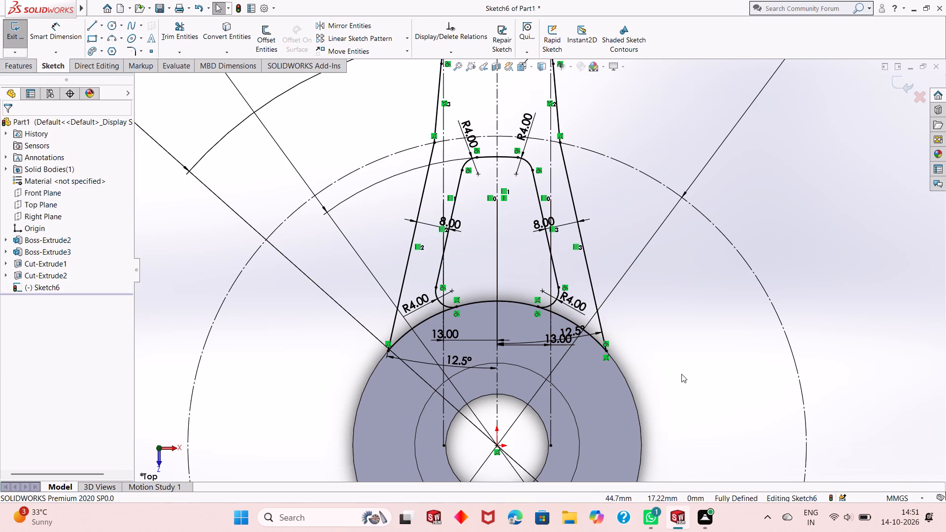
pyautogui.scroll(2, 570, 328)
pyautogui.scroll(-1, 482, 281)
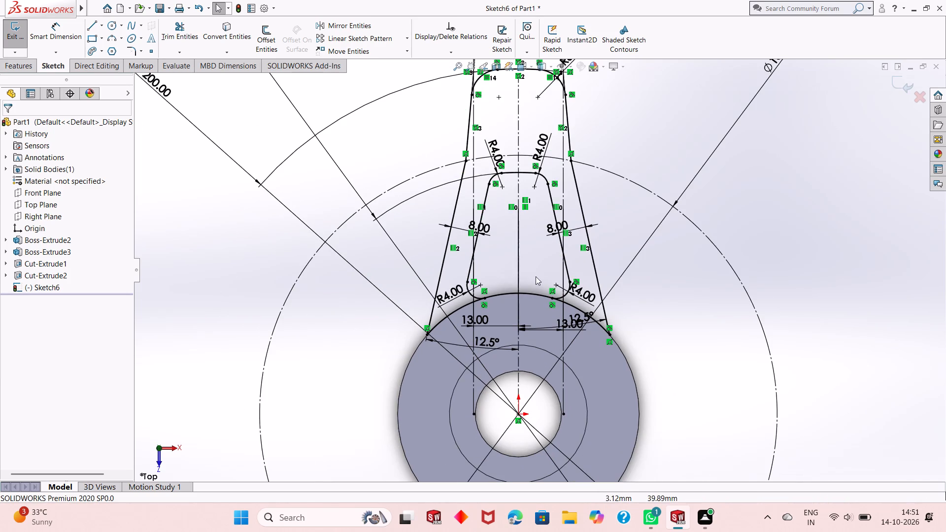
pyautogui.scroll(1, 545, 275)
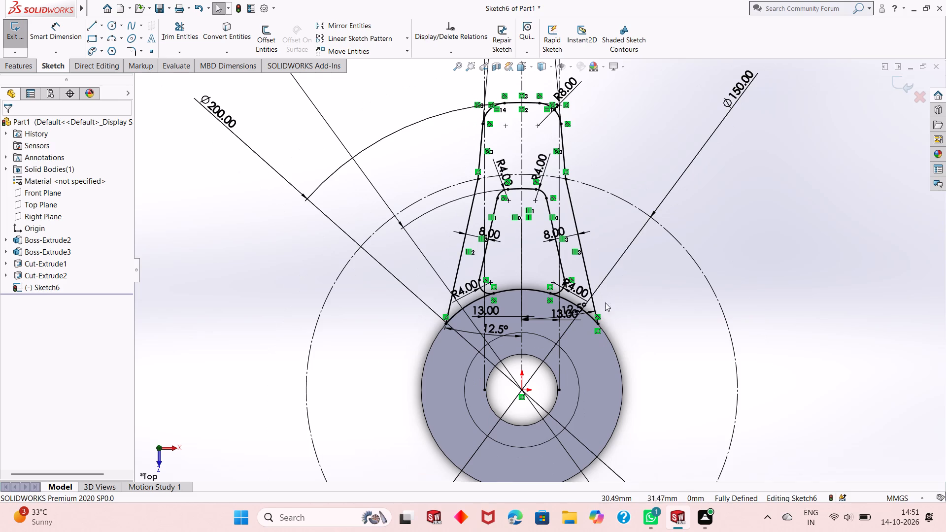
pyautogui.moveTo(582, 315); pyautogui.dragTo(583, 275, button='middle')
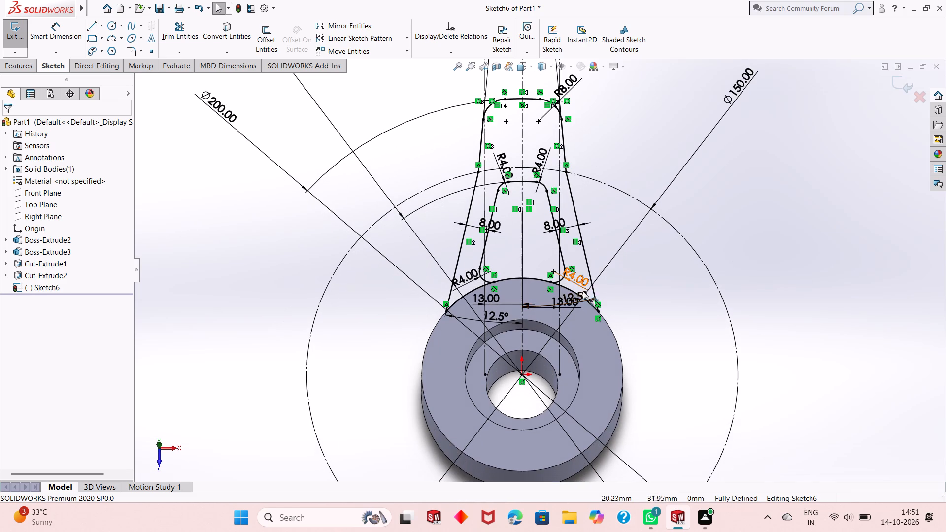
pyautogui.moveTo(585, 294); pyautogui.dragTo(641, 293, button='middle')
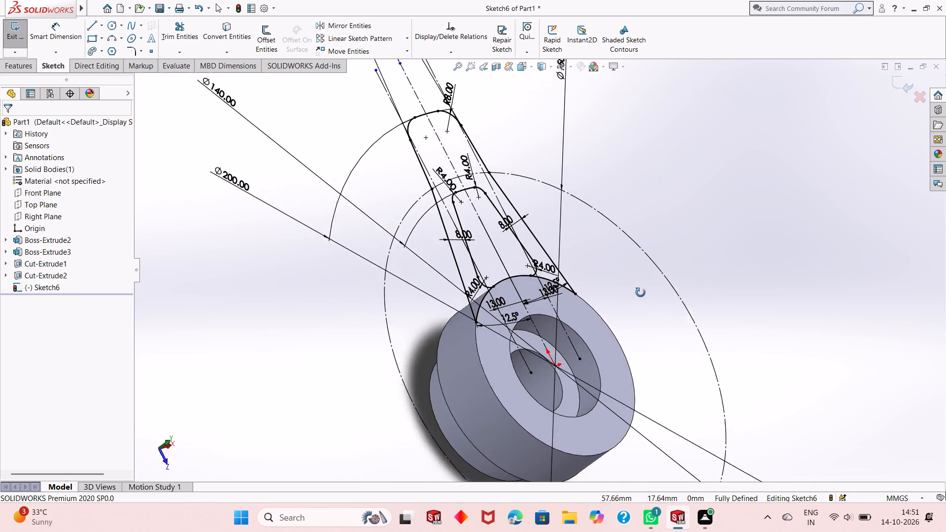
pyautogui.moveTo(641, 293); pyautogui.dragTo(633, 330, button='middle')
pyautogui.scroll(1, 632, 330)
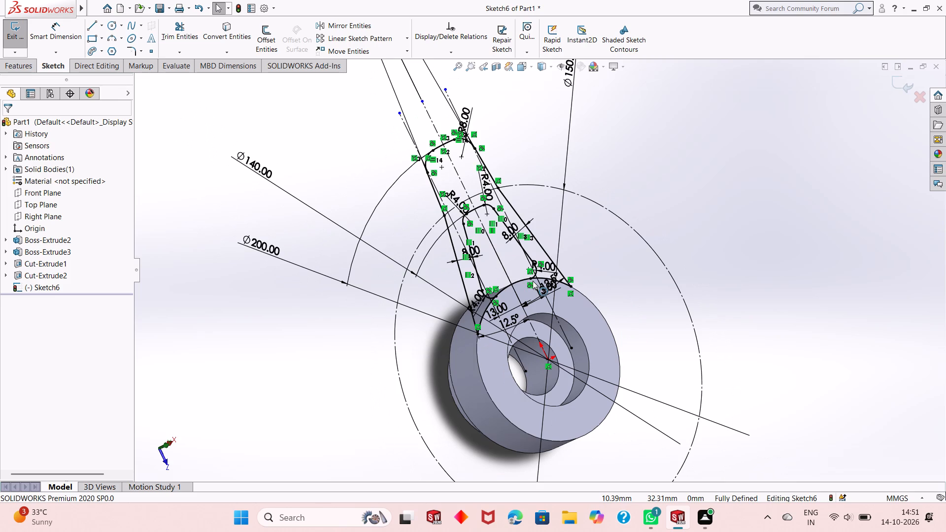
pyautogui.moveTo(650, 192); pyautogui.dragTo(642, 201, button='middle')
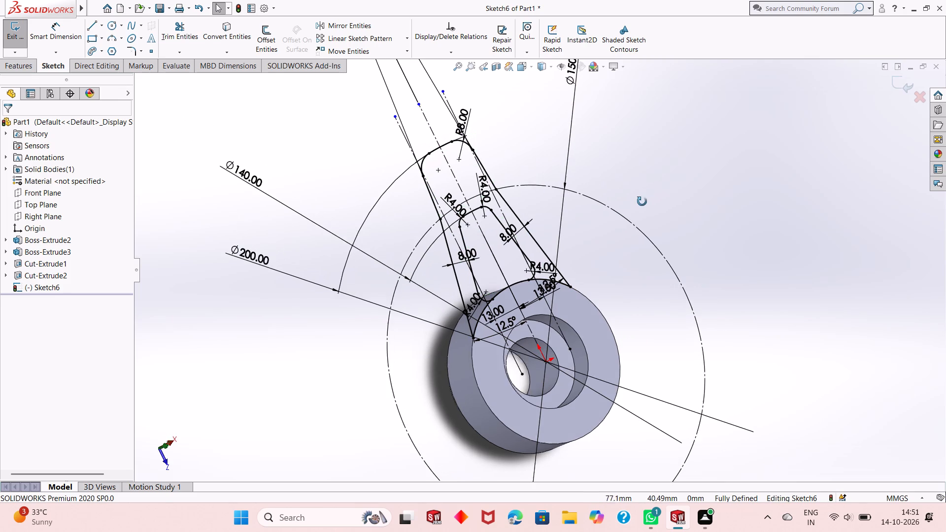
pyautogui.moveTo(642, 201); pyautogui.dragTo(641, 202, button='middle')
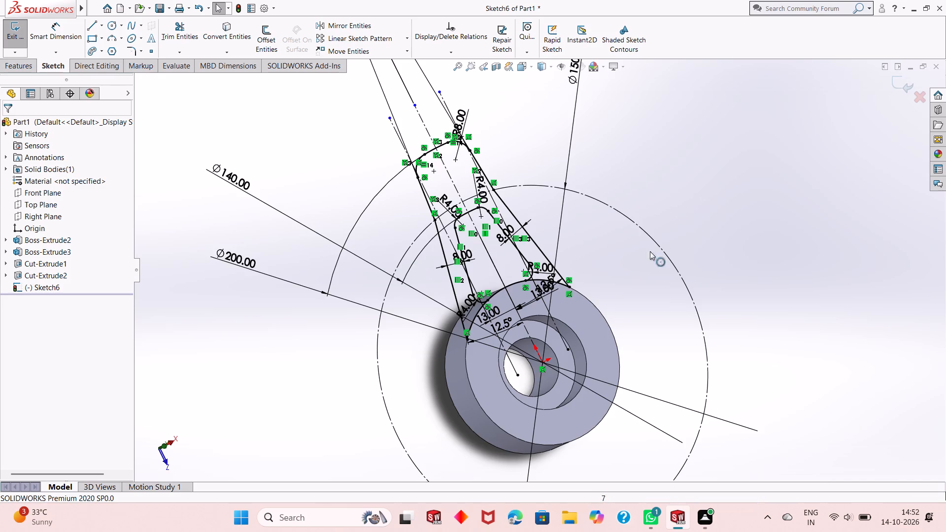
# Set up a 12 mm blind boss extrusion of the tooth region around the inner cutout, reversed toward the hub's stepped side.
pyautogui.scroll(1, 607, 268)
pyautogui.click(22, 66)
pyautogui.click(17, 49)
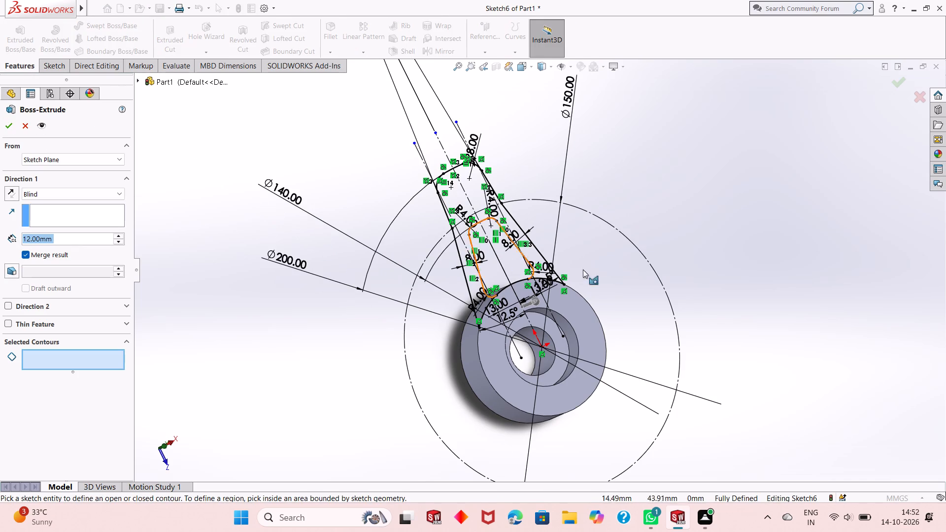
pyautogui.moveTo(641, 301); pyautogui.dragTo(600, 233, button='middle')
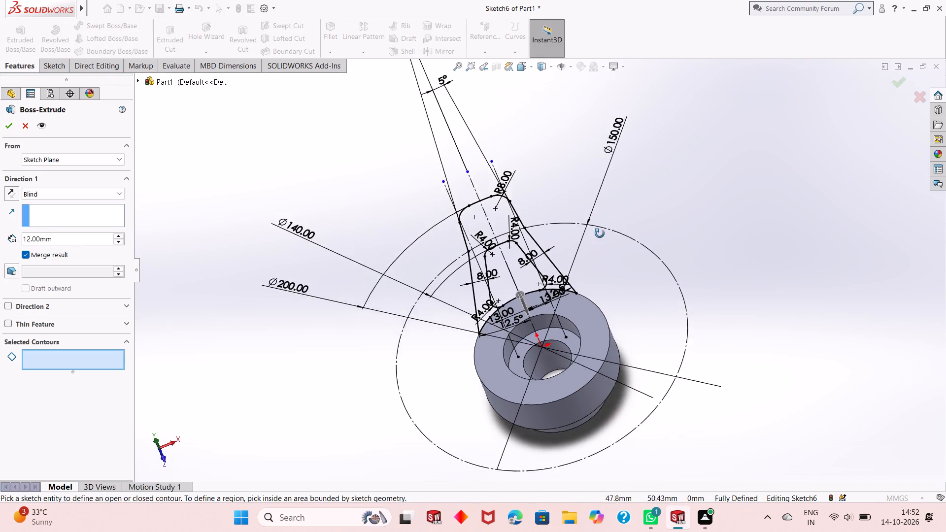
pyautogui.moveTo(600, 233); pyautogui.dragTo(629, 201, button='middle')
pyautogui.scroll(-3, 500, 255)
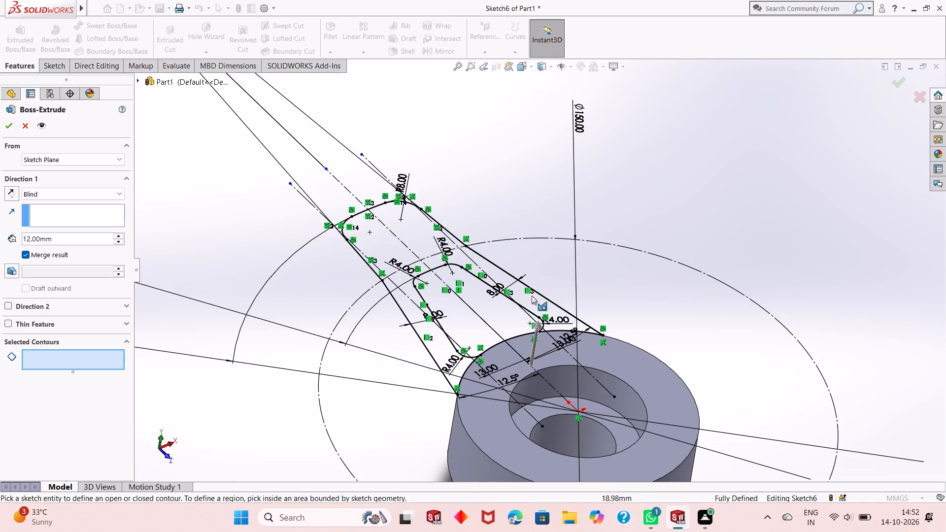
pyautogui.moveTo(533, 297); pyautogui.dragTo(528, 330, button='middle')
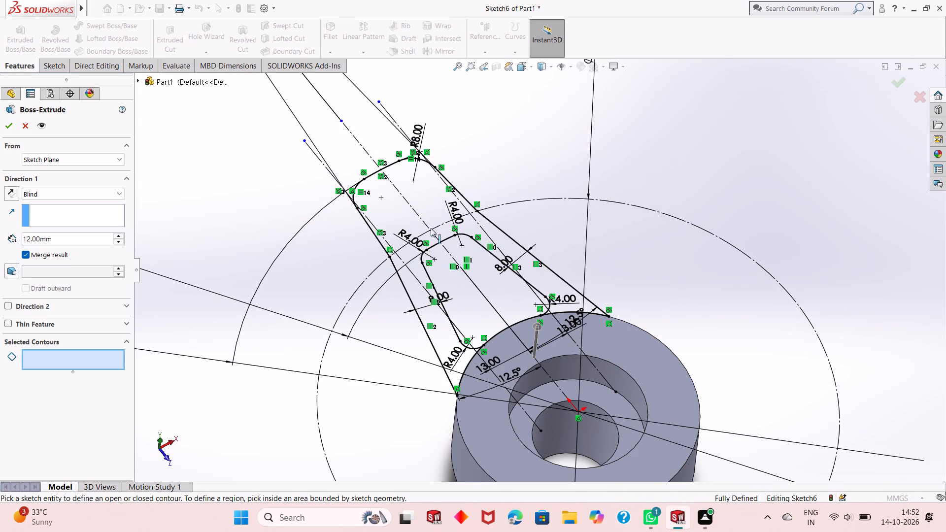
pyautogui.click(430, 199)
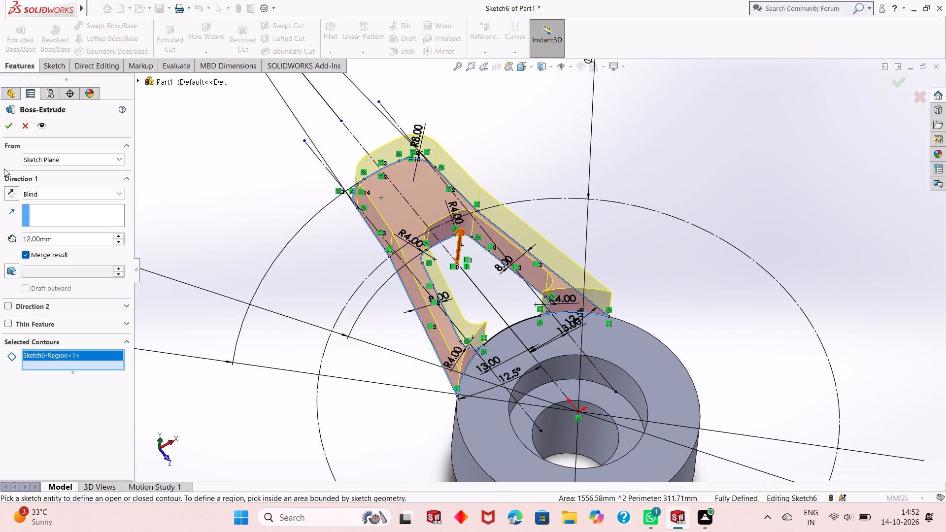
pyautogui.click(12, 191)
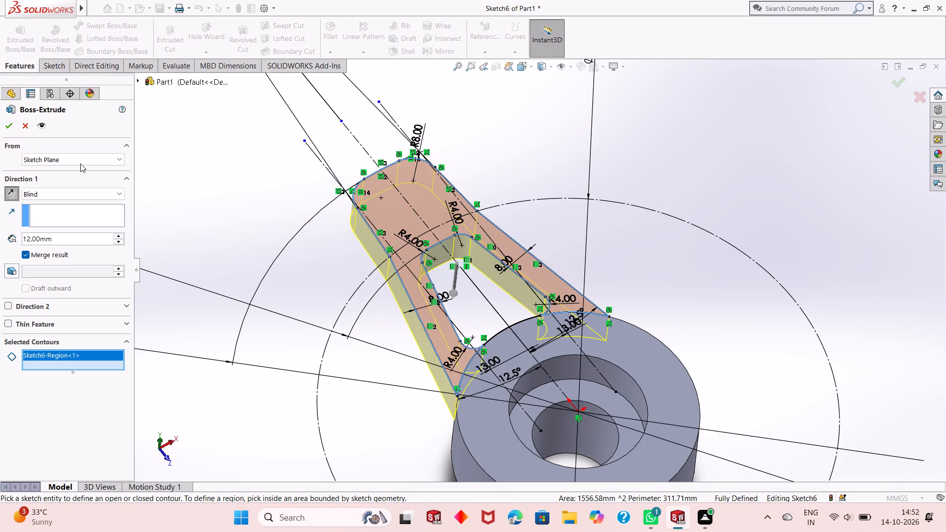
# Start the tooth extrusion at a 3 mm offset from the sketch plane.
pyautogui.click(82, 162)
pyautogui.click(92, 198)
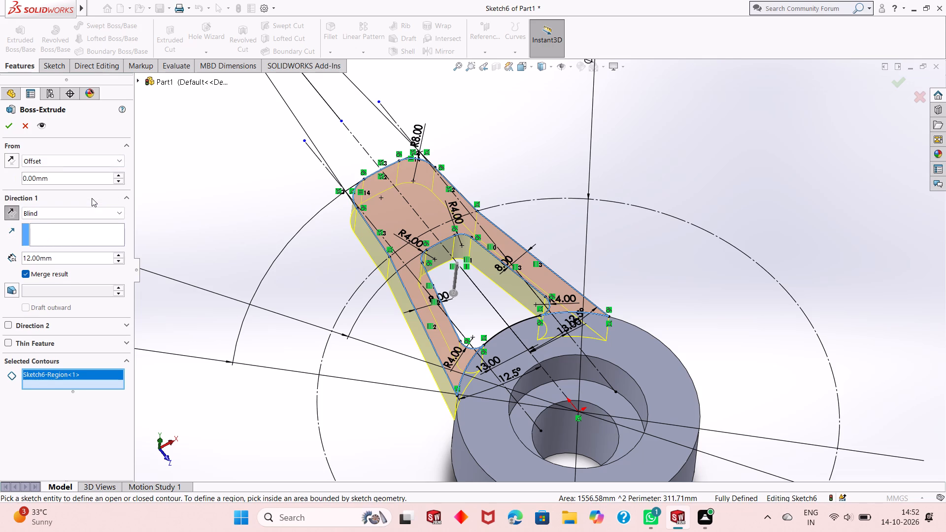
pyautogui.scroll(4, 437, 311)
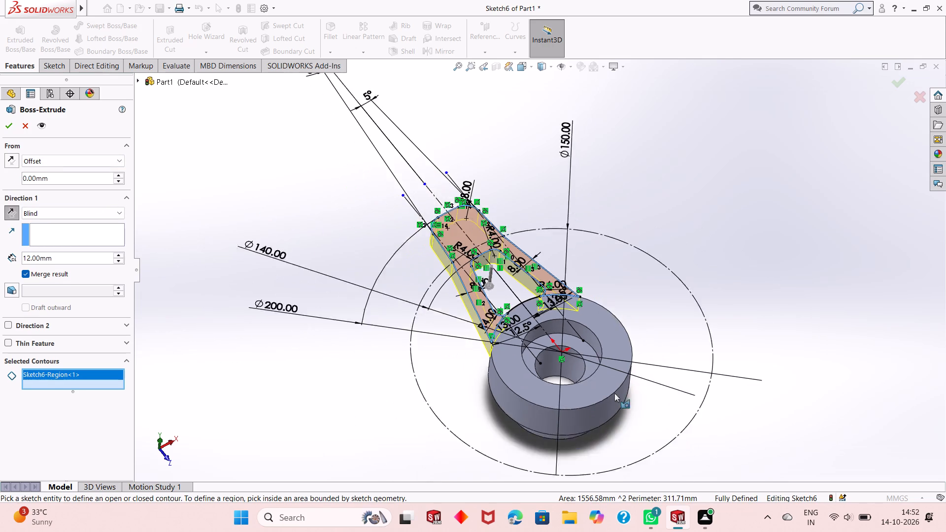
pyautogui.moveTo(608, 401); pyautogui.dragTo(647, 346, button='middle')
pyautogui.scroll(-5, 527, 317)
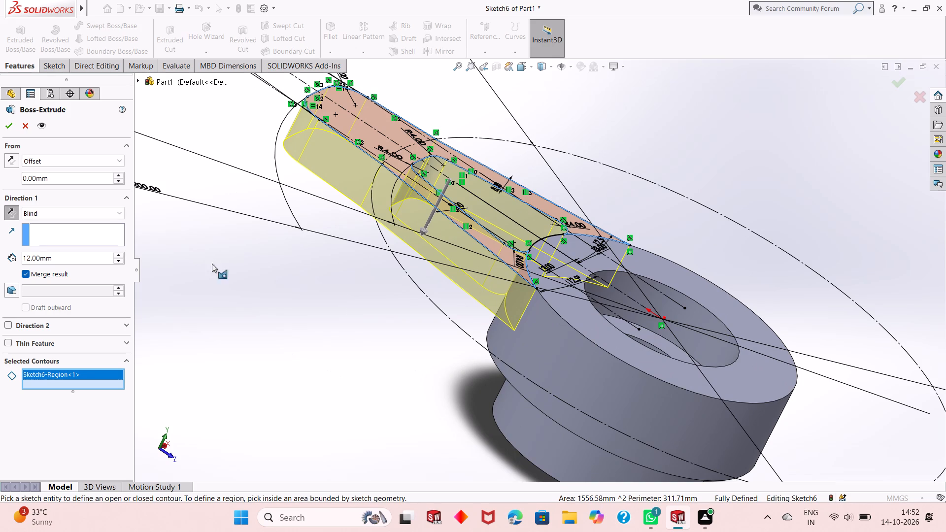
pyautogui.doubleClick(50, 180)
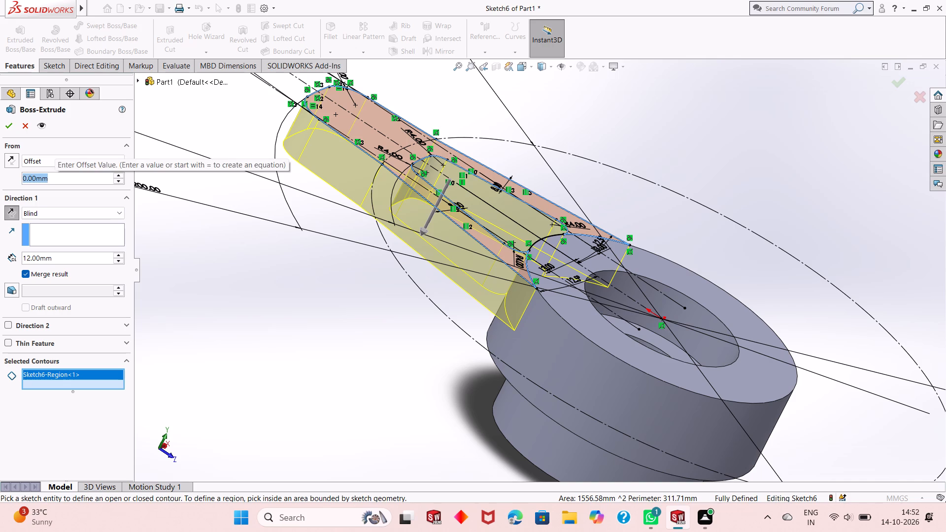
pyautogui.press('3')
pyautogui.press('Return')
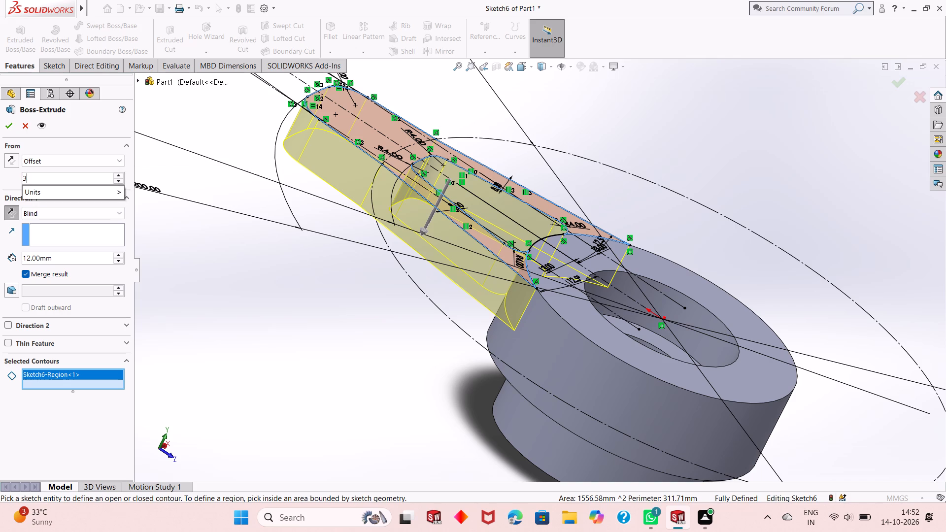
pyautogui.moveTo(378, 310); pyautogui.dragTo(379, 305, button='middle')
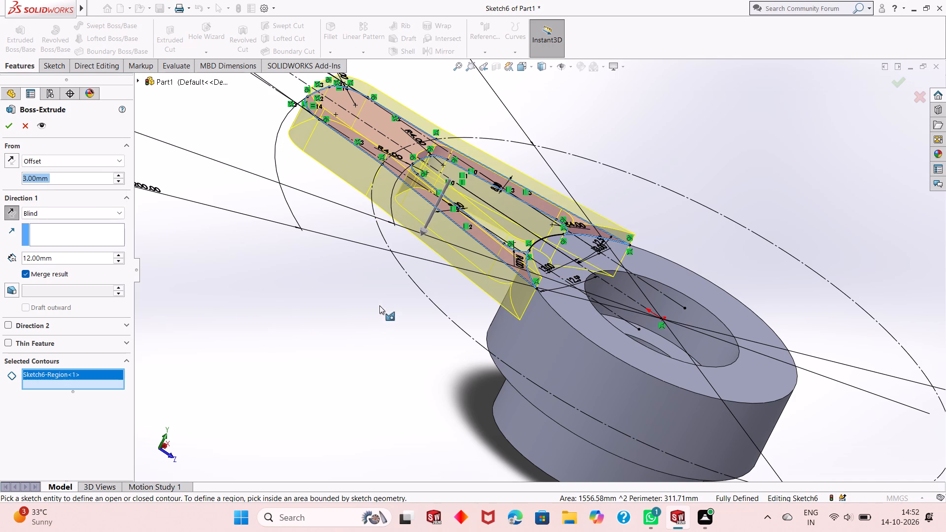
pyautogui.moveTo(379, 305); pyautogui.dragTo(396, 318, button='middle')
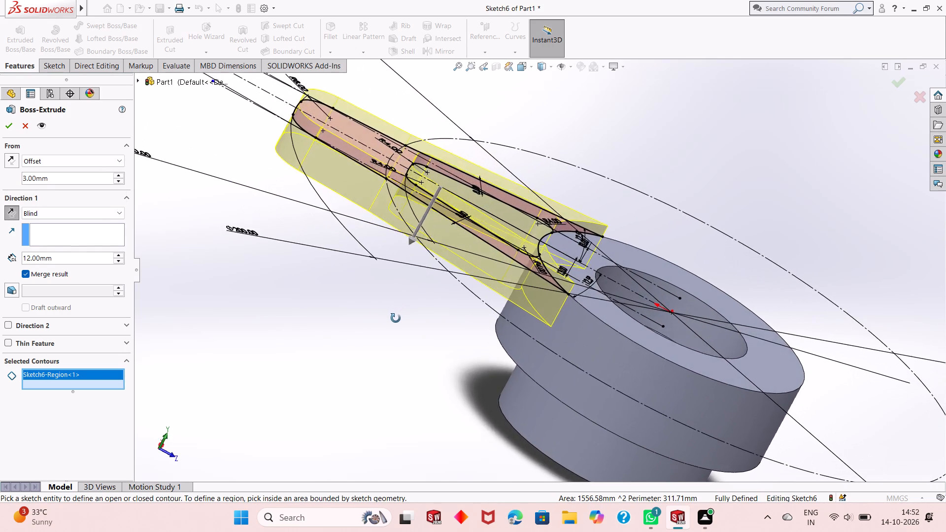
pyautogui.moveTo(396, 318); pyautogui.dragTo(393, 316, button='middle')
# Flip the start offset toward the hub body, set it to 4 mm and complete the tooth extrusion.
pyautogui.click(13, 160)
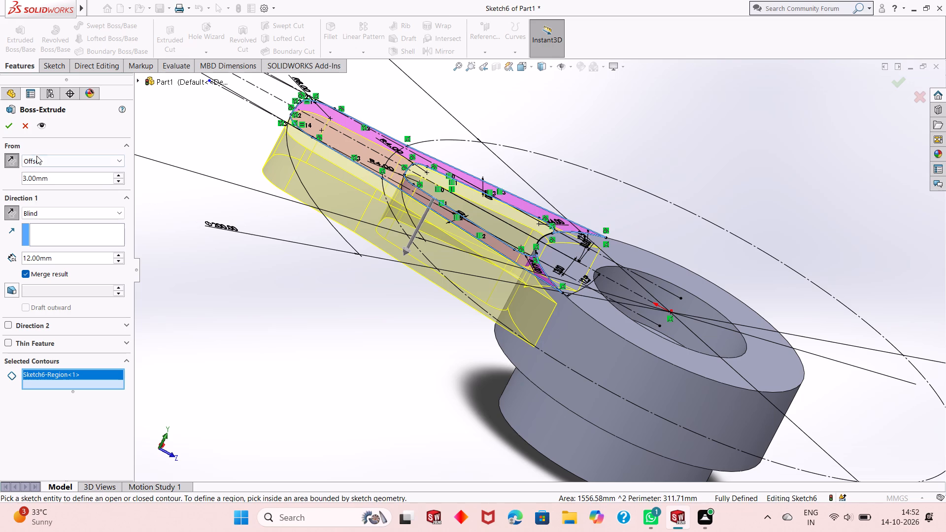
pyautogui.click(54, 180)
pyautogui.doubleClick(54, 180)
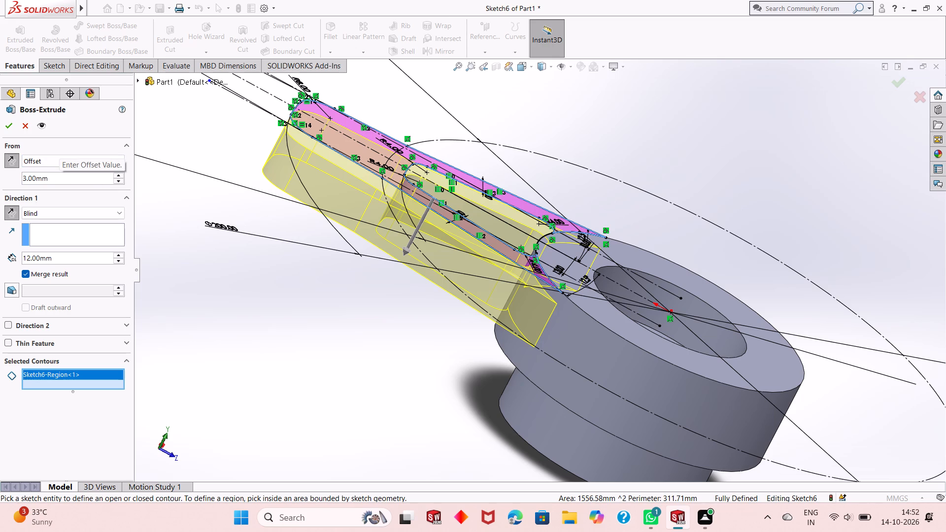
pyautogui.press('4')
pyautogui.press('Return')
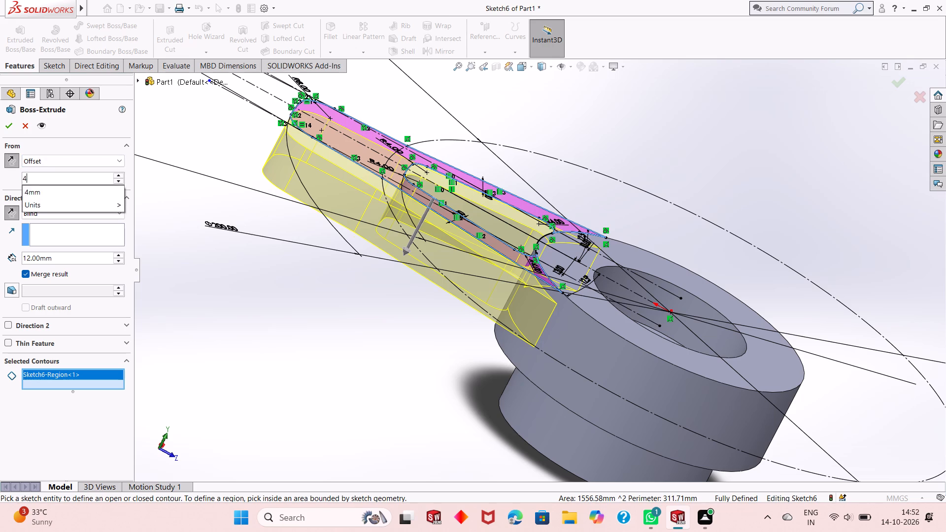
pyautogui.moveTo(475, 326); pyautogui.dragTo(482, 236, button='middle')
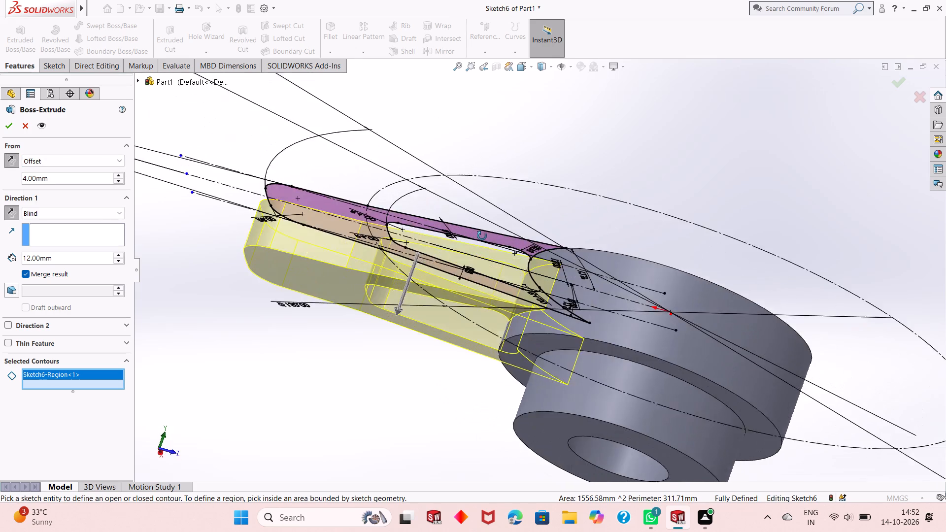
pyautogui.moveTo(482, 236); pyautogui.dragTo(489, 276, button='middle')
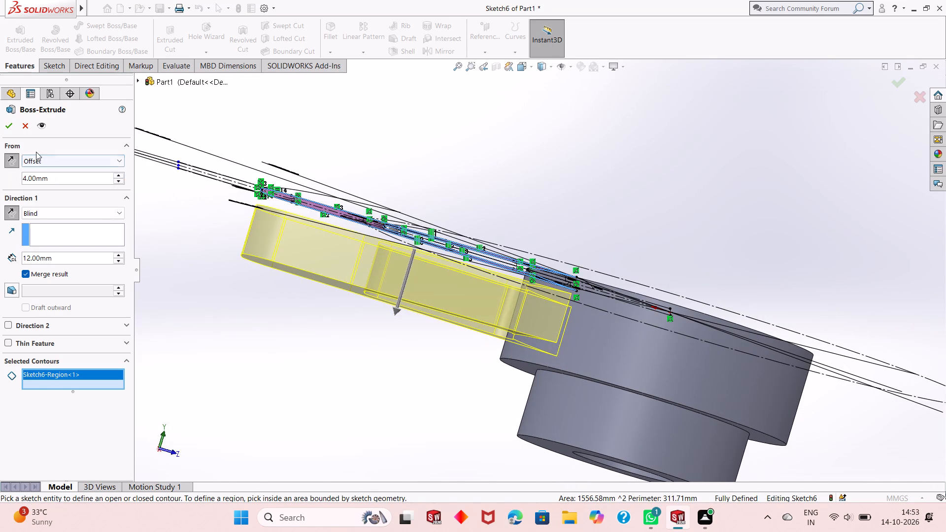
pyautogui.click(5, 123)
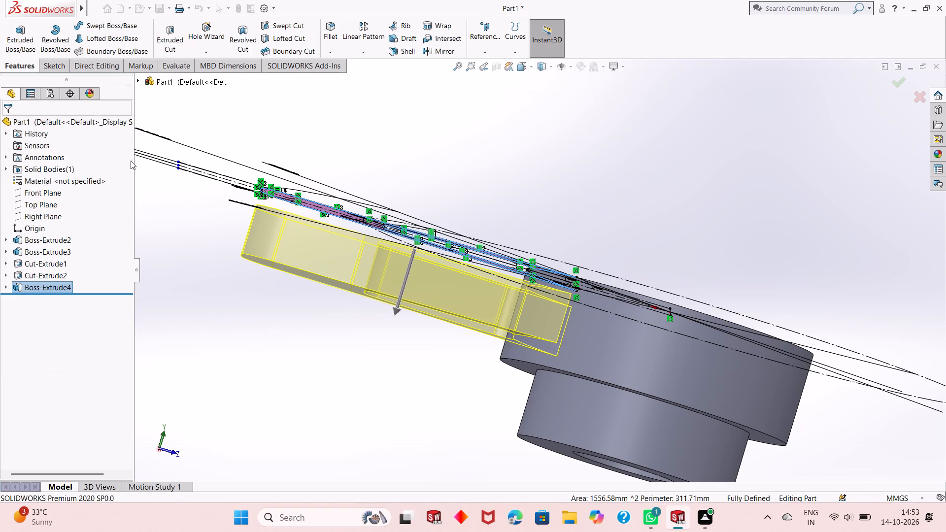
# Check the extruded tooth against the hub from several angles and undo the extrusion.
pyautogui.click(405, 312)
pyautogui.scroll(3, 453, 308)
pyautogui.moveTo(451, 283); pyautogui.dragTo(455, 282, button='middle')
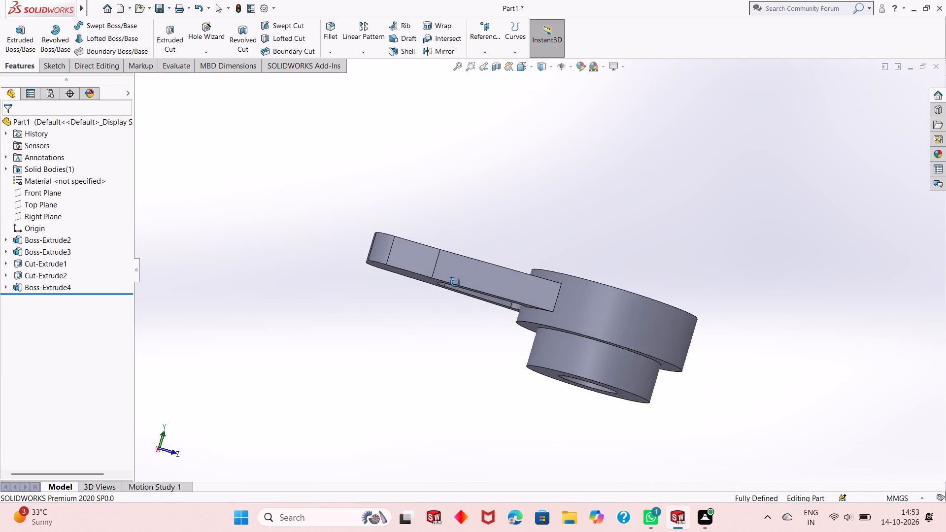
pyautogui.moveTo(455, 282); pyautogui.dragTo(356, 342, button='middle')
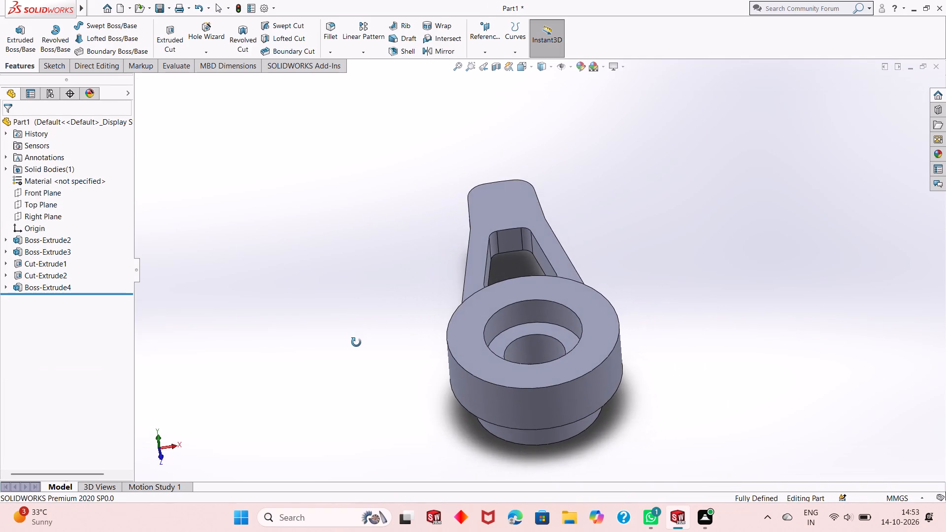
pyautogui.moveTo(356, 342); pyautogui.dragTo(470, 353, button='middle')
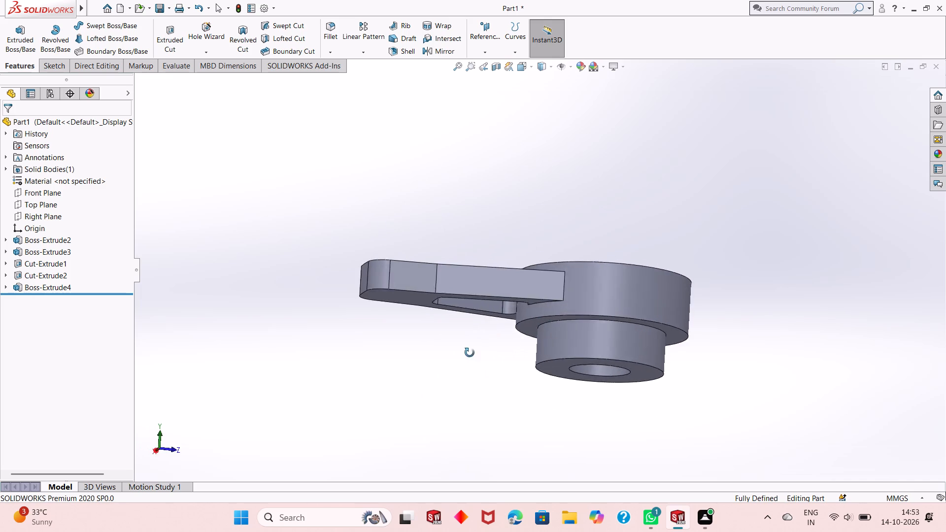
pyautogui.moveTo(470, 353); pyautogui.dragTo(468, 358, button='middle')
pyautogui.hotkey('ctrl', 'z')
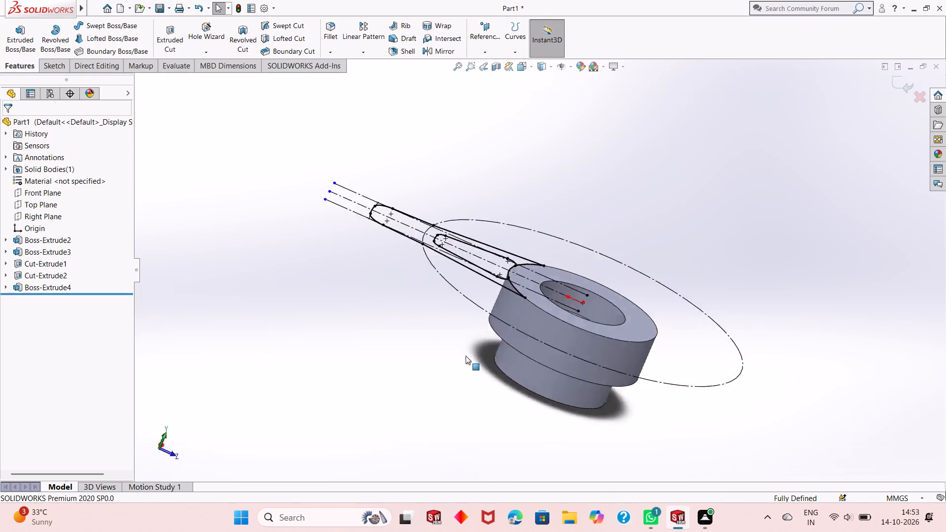
# Set up a new 12 mm blind boss extrusion of the tooth region around the cutout, reversed toward the hub body.
pyautogui.click(29, 69)
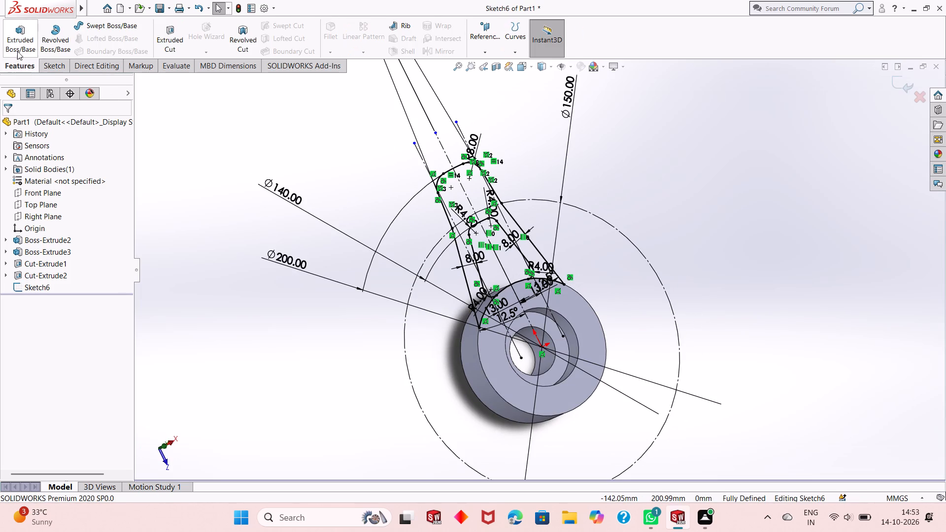
pyautogui.click(14, 39)
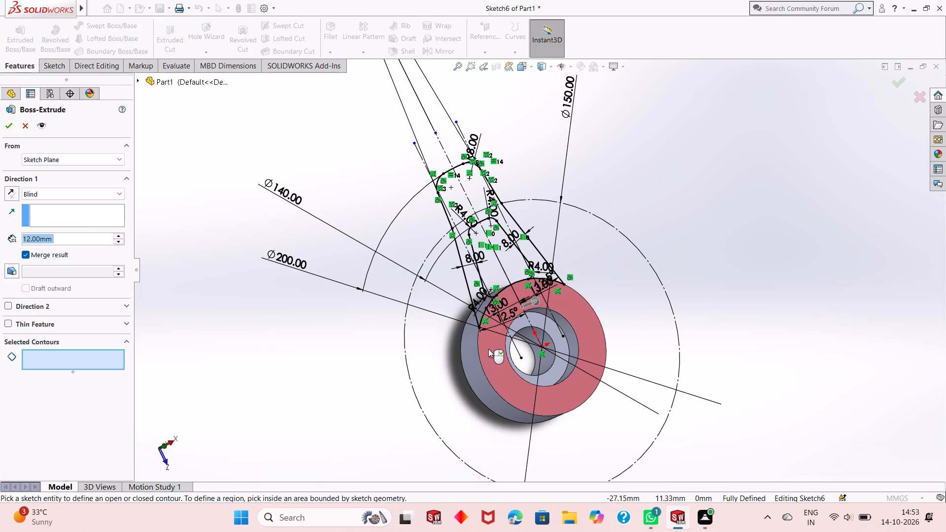
pyautogui.moveTo(499, 361); pyautogui.dragTo(522, 302, button='middle')
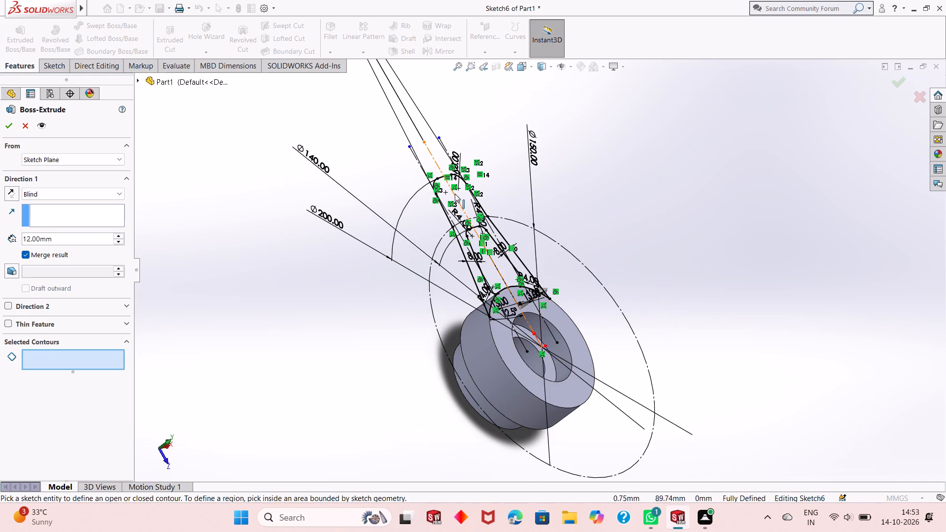
pyautogui.click(463, 192)
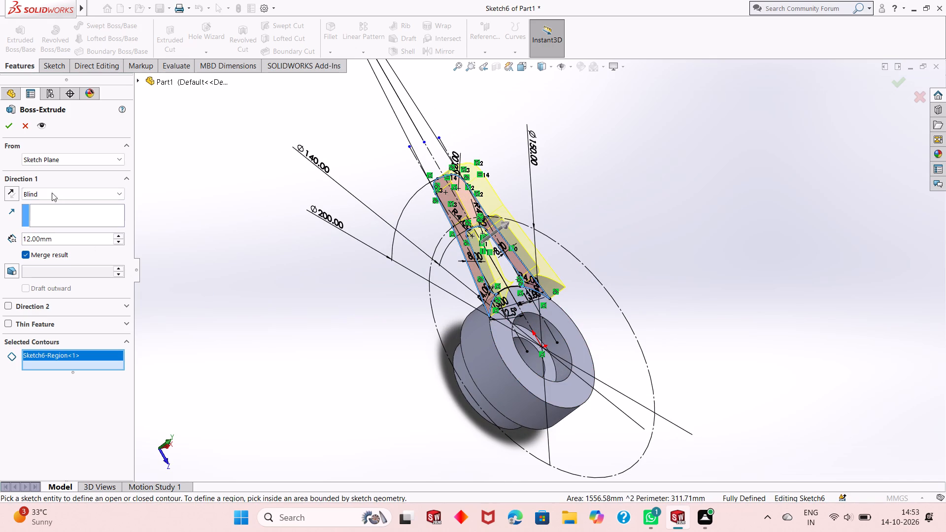
pyautogui.click(11, 196)
# Examine the tooth extrusion preview against the hub's thickness from side and oblique angles.
pyautogui.moveTo(376, 352); pyautogui.dragTo(508, 321, button='middle')
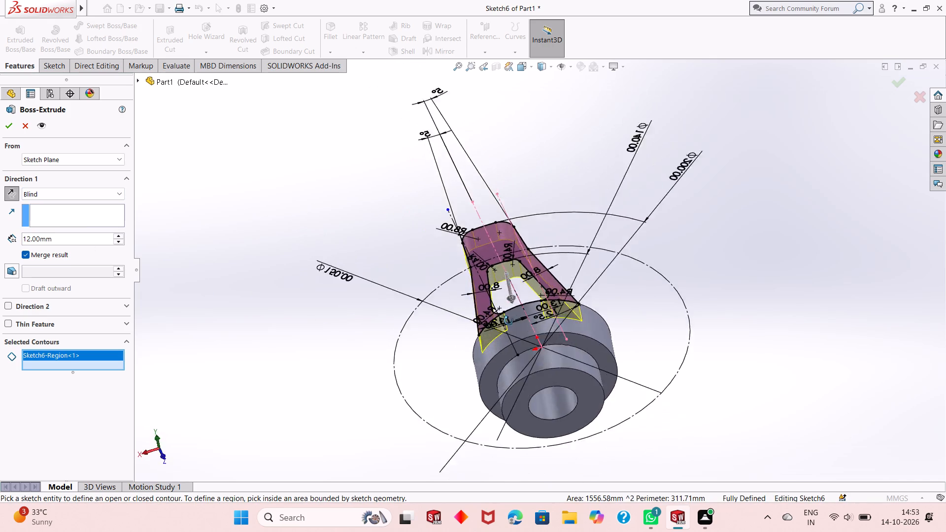
pyautogui.moveTo(508, 321); pyautogui.dragTo(463, 372, button='middle')
pyautogui.scroll(-6, 539, 333)
pyautogui.moveTo(485, 346); pyautogui.dragTo(467, 355, button='middle')
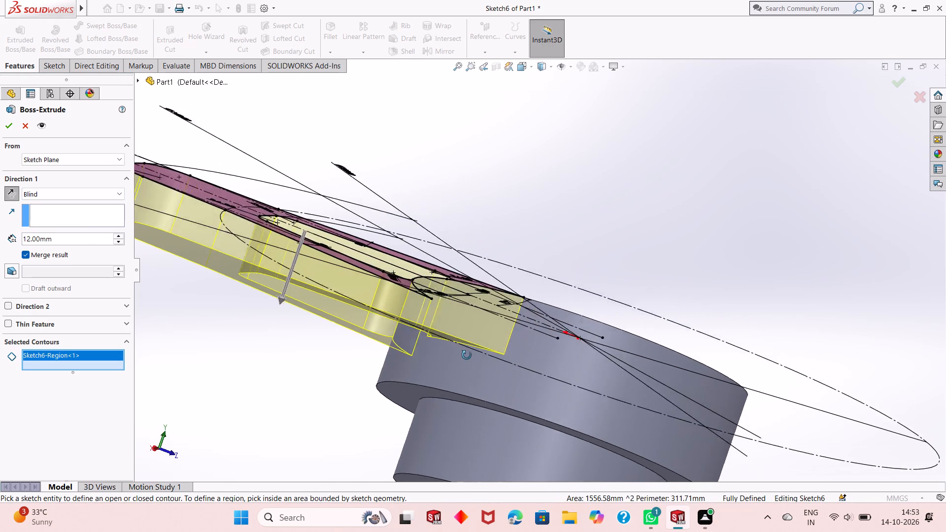
pyautogui.moveTo(467, 355); pyautogui.dragTo(466, 356, button='middle')
pyautogui.scroll(3, 464, 355)
pyautogui.moveTo(488, 343); pyautogui.dragTo(470, 357, button='middle')
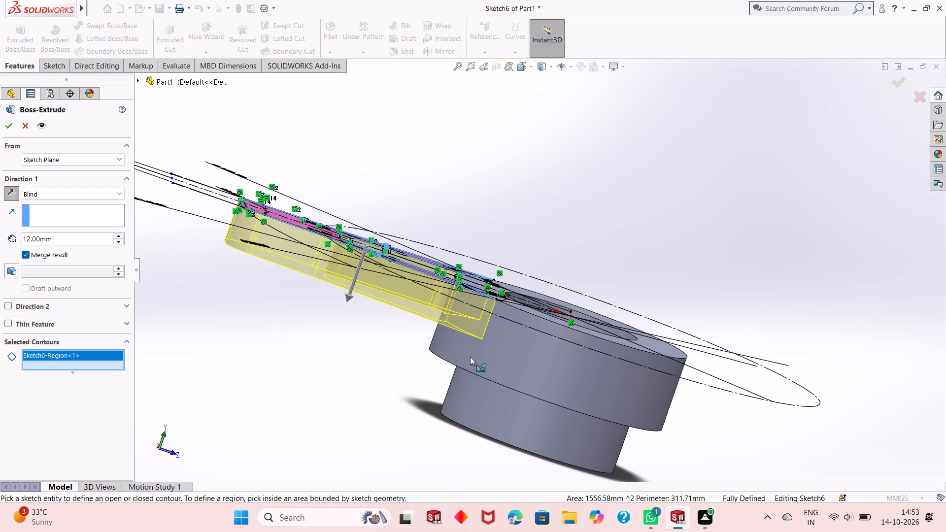
pyautogui.scroll(1, 495, 358)
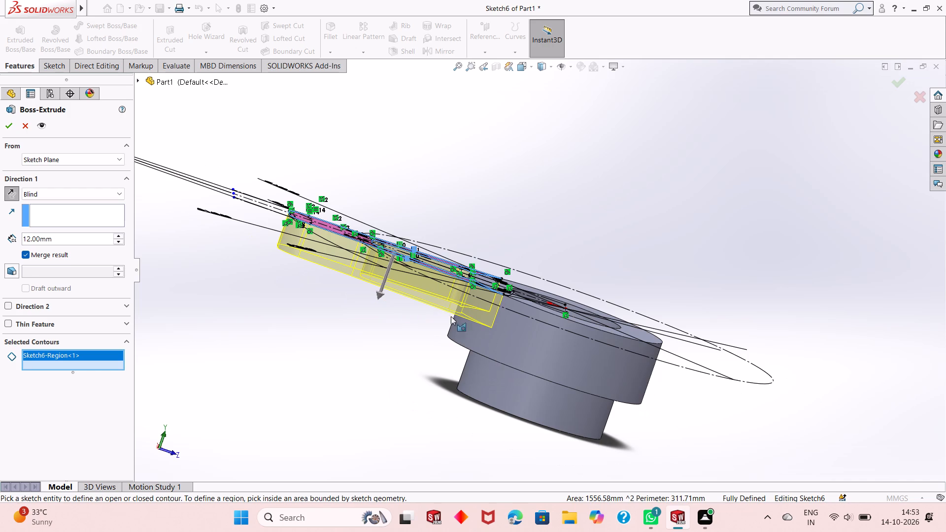
pyautogui.scroll(1, 479, 323)
pyautogui.moveTo(485, 322); pyautogui.dragTo(508, 332, button='middle')
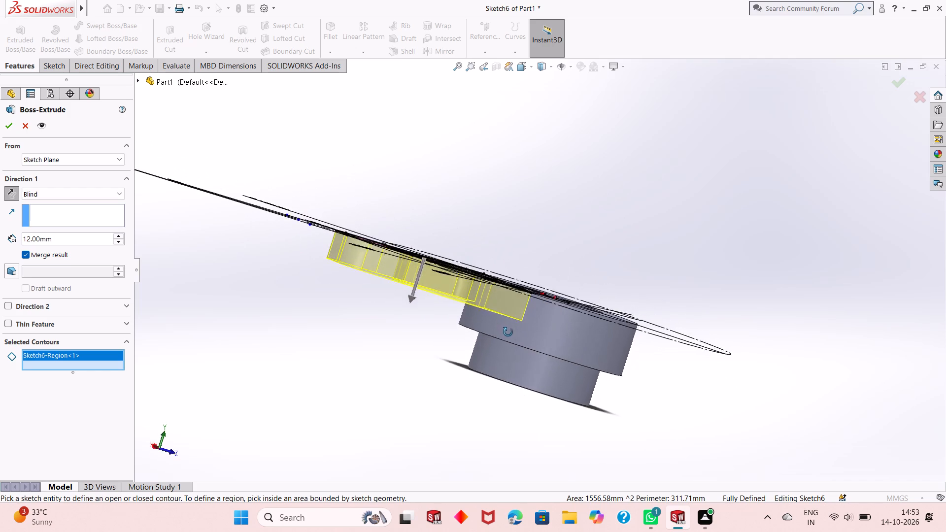
pyautogui.moveTo(508, 332); pyautogui.dragTo(508, 333, button='middle')
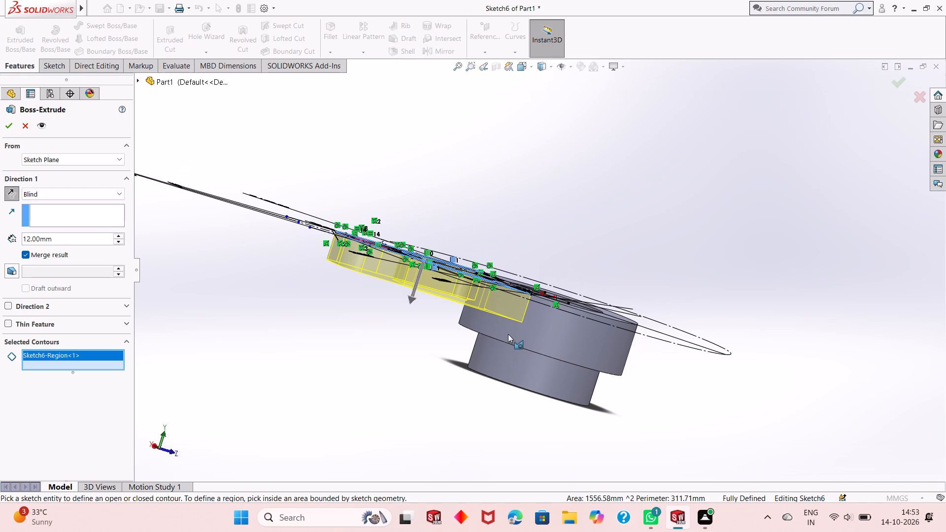
# Start the tooth extrusion from a 4 mm offset flipped toward the hub body and complete it at 12 mm depth.
pyautogui.click(66, 161)
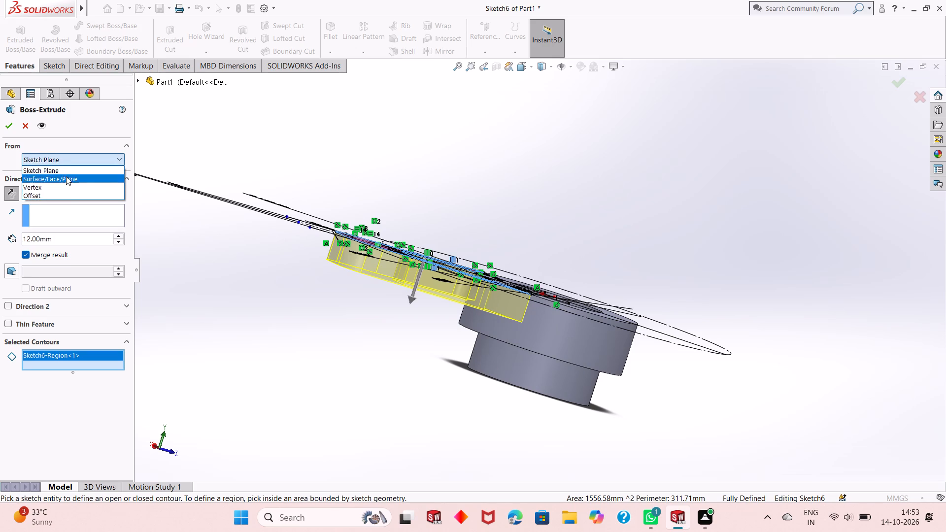
pyautogui.click(66, 194)
pyautogui.doubleClick(66, 174)
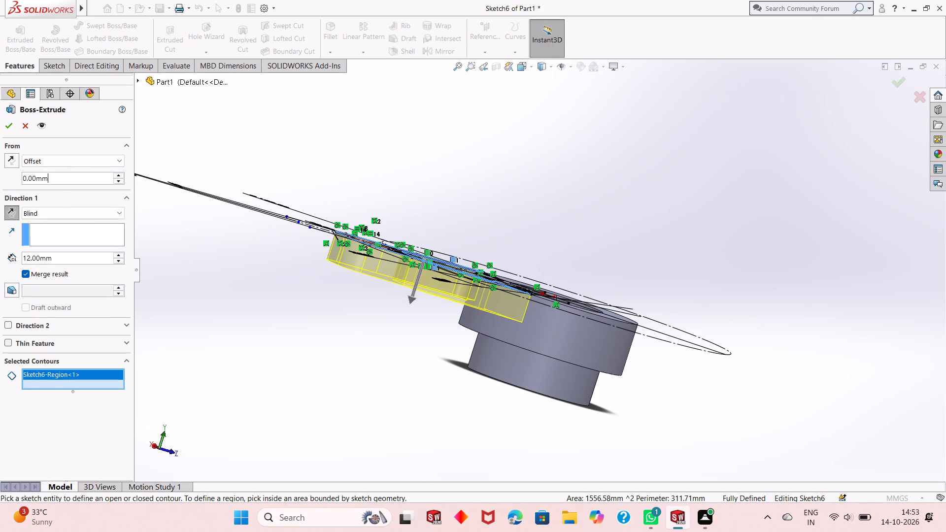
pyautogui.press('4')
pyautogui.press('Return')
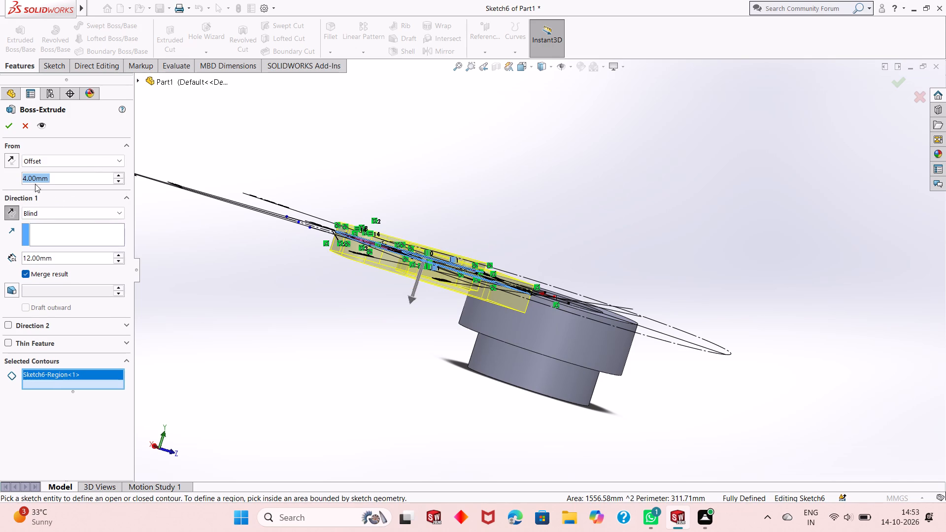
pyautogui.click(12, 159)
pyautogui.doubleClick(45, 256)
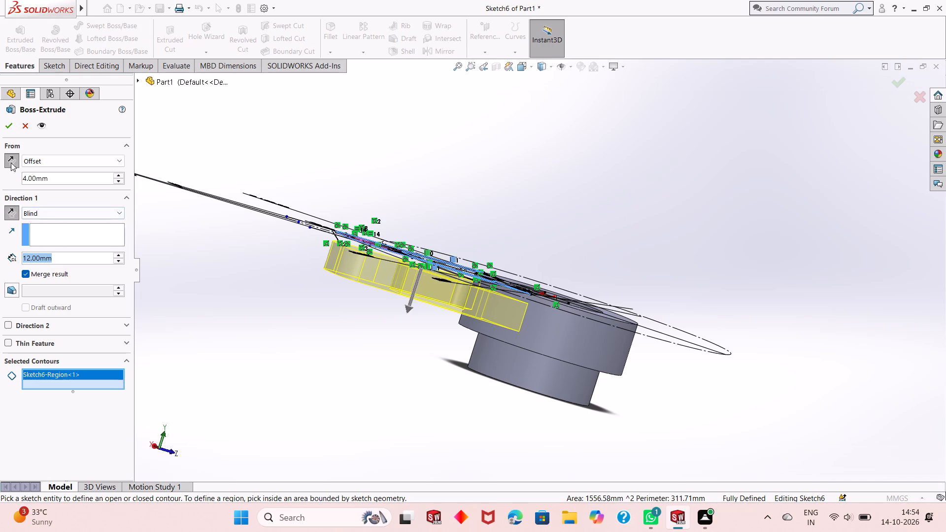
pyautogui.click(12, 125)
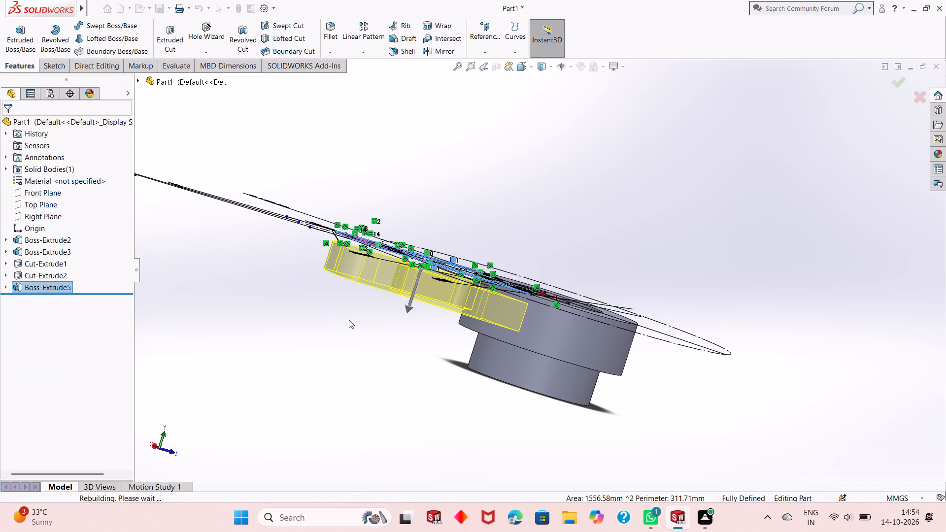
pyautogui.click(368, 317)
# Examine the extruded tooth's position on the hub from the side, above and below.
pyautogui.moveTo(438, 308); pyautogui.dragTo(469, 245, button='middle')
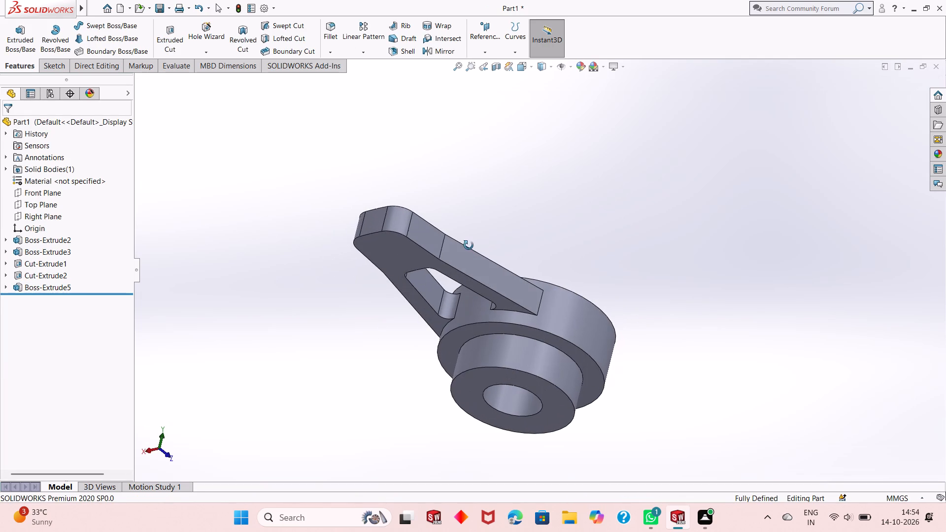
pyautogui.moveTo(469, 245); pyautogui.dragTo(472, 349, button='middle')
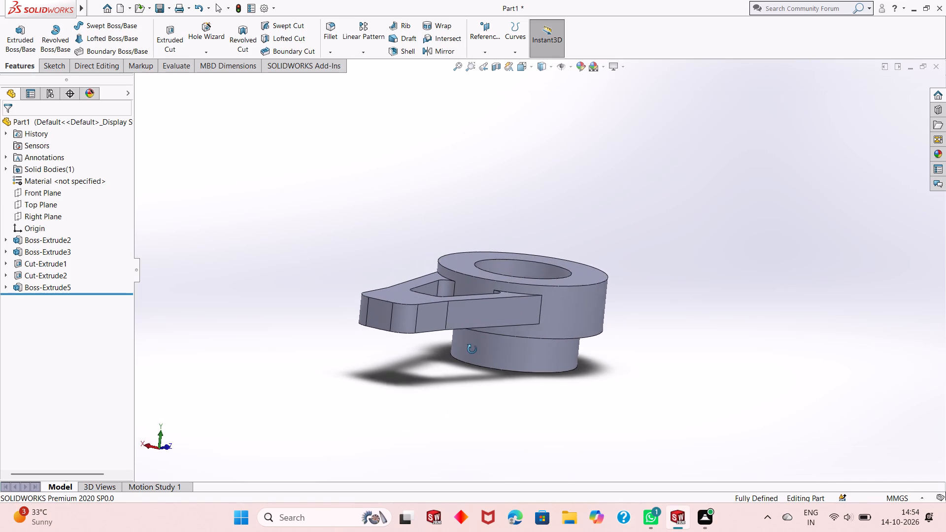
pyautogui.moveTo(472, 349); pyautogui.dragTo(471, 350, button='middle')
pyautogui.scroll(-4, 457, 315)
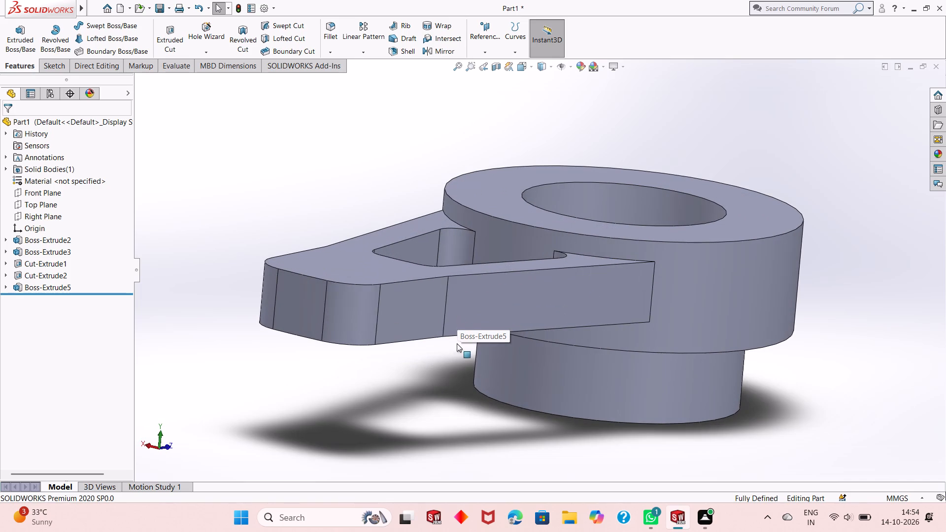
pyautogui.moveTo(457, 345); pyautogui.dragTo(418, 418, button='middle')
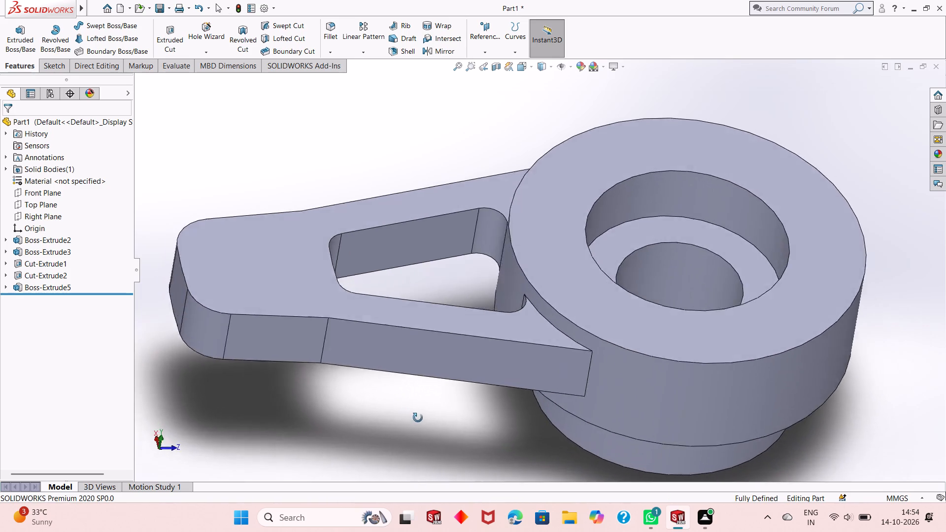
pyautogui.moveTo(418, 418); pyautogui.dragTo(448, 332, button='middle')
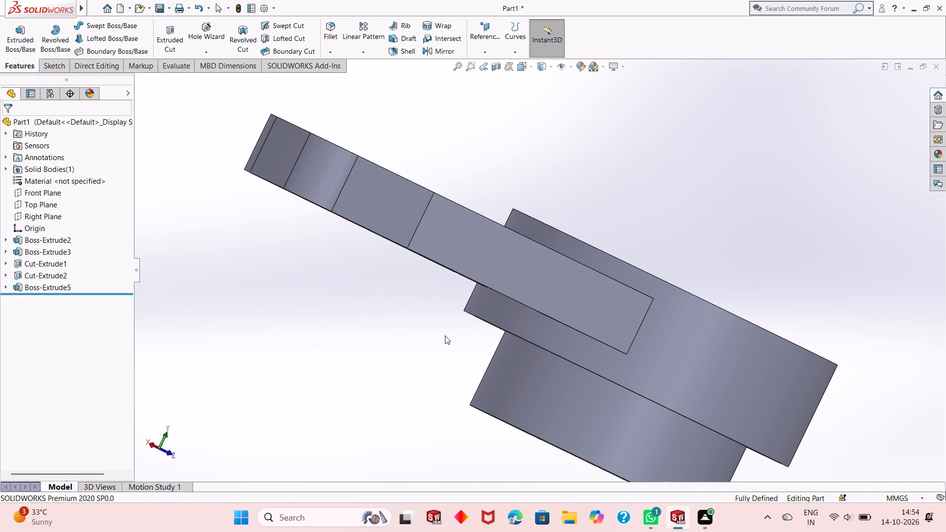
pyautogui.moveTo(422, 349); pyautogui.dragTo(443, 282, button='middle')
pyautogui.scroll(3, 443, 281)
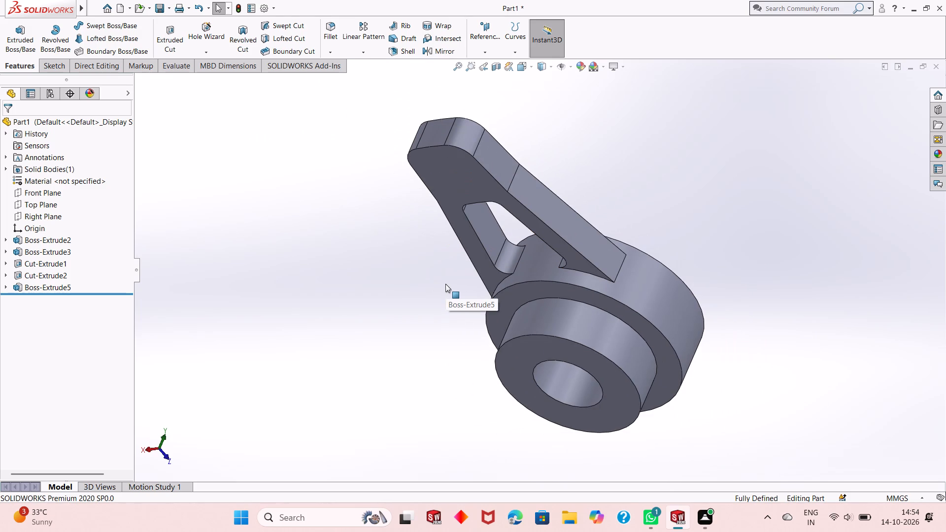
pyautogui.scroll(1, 447, 283)
# Start a sketch on the tooth's flat face facing the smaller hub step and draw a 75 mm radius circle centred on the origin.
pyautogui.click(475, 192)
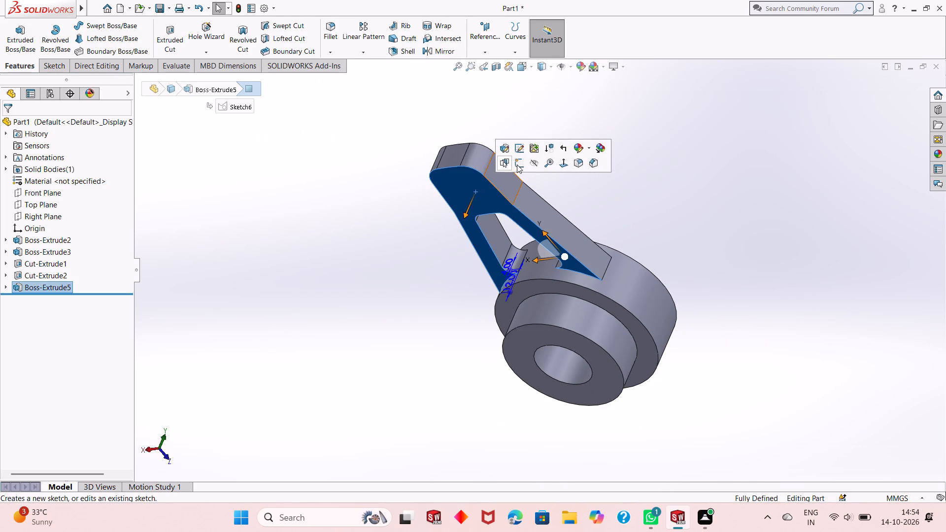
pyautogui.click(518, 163)
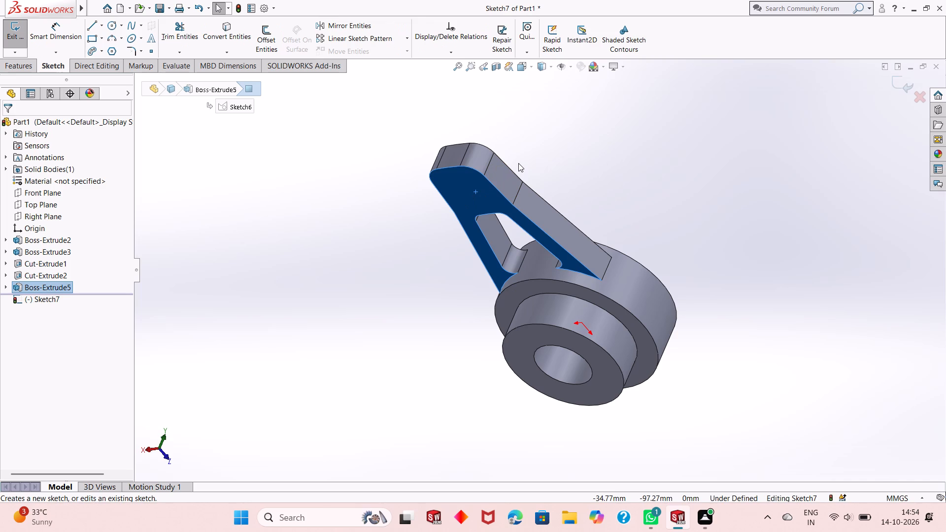
pyautogui.hotkey('ctrl', '8')
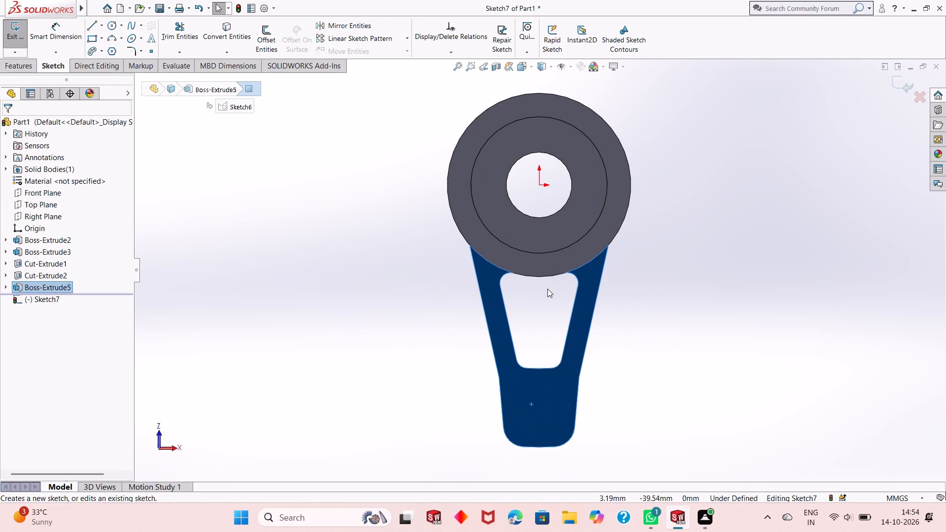
pyautogui.press('Escape')
pyautogui.scroll(2, 534, 416)
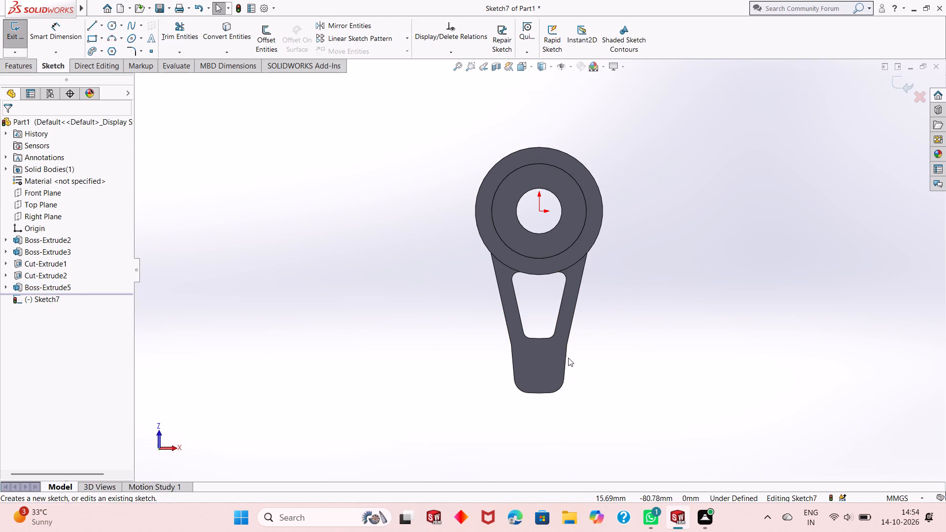
pyautogui.scroll(-1, 568, 358)
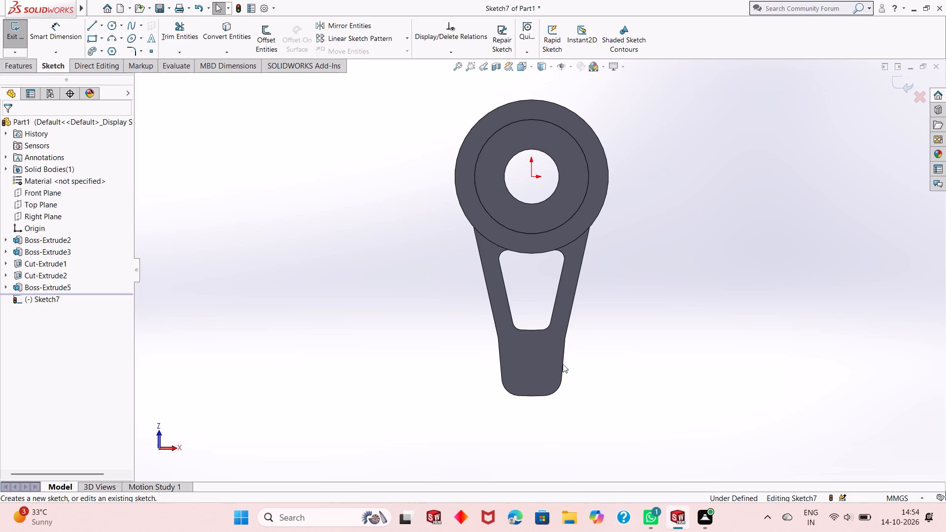
pyautogui.scroll(-1, 529, 328)
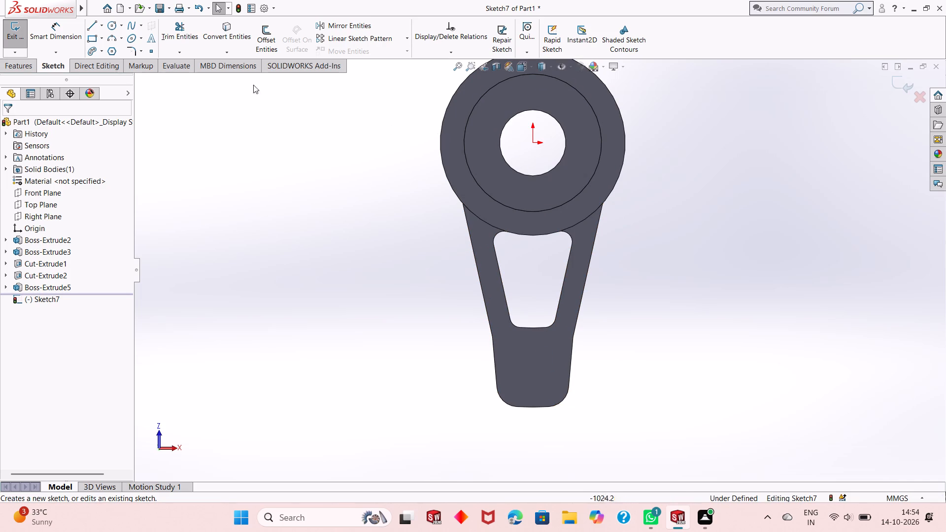
pyautogui.click(112, 24)
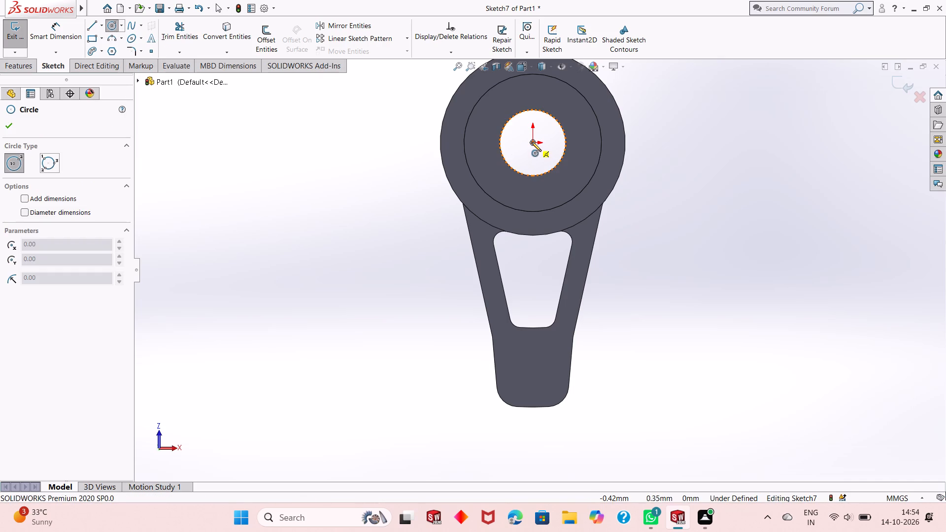
pyautogui.click(532, 142)
pyautogui.write('75')
pyautogui.press('Return')
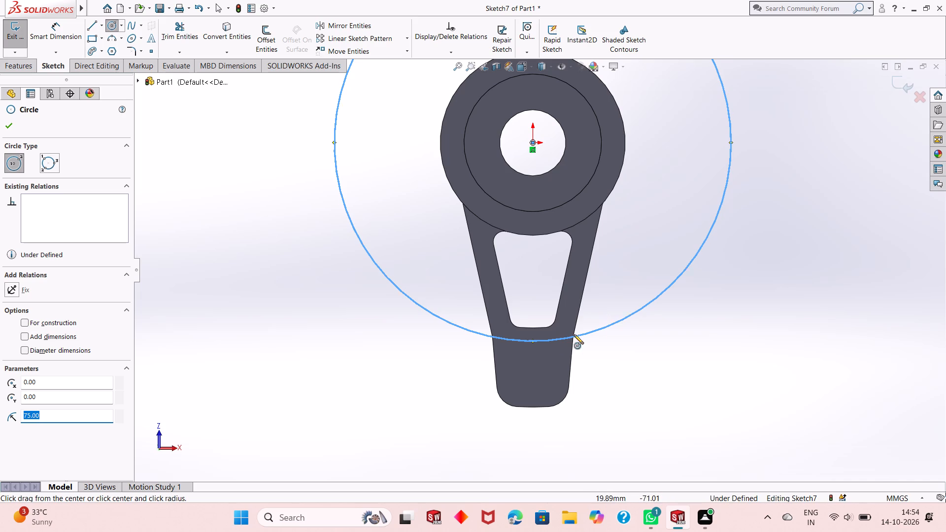
pyautogui.click(6, 124)
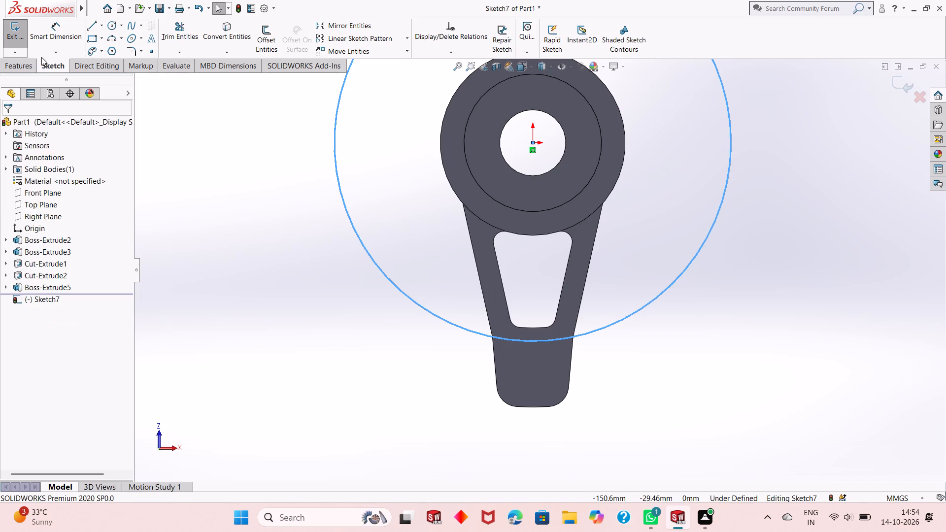
# Dimension the circle's diameter at 150 mm.
pyautogui.click(50, 33)
pyautogui.click(541, 342)
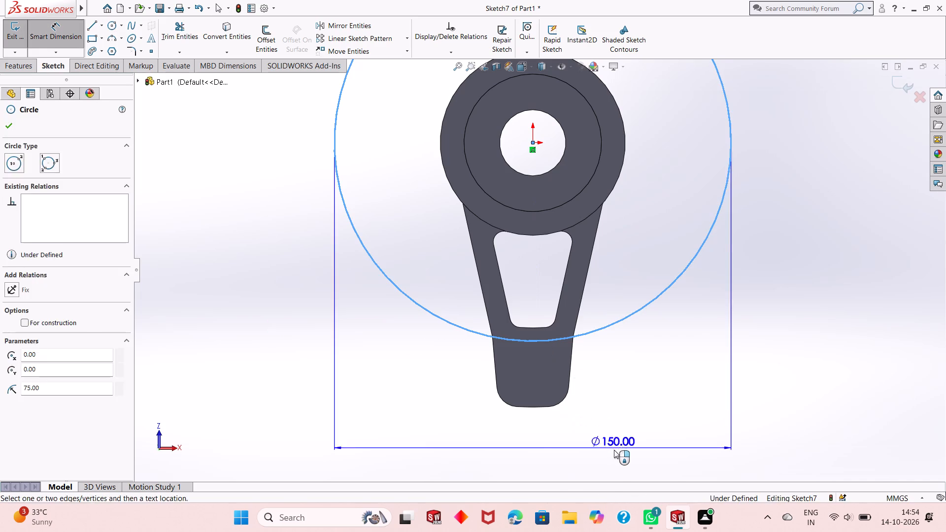
pyautogui.click(614, 450)
pyautogui.press('Return')
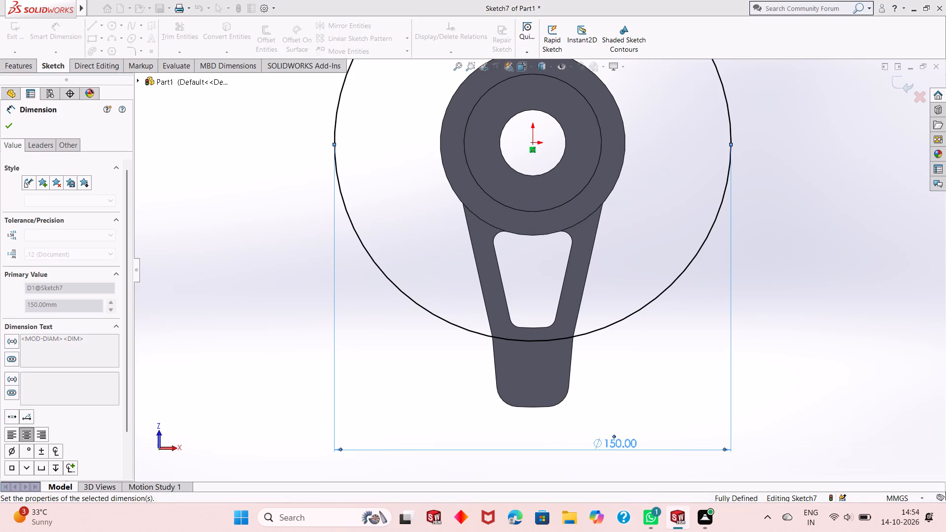
pyautogui.rightClick(774, 340)
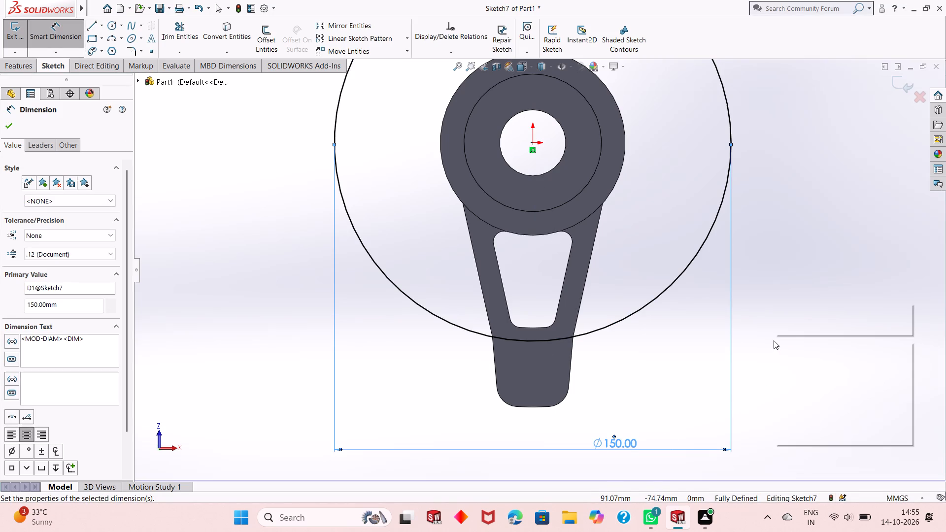
pyautogui.click(802, 370)
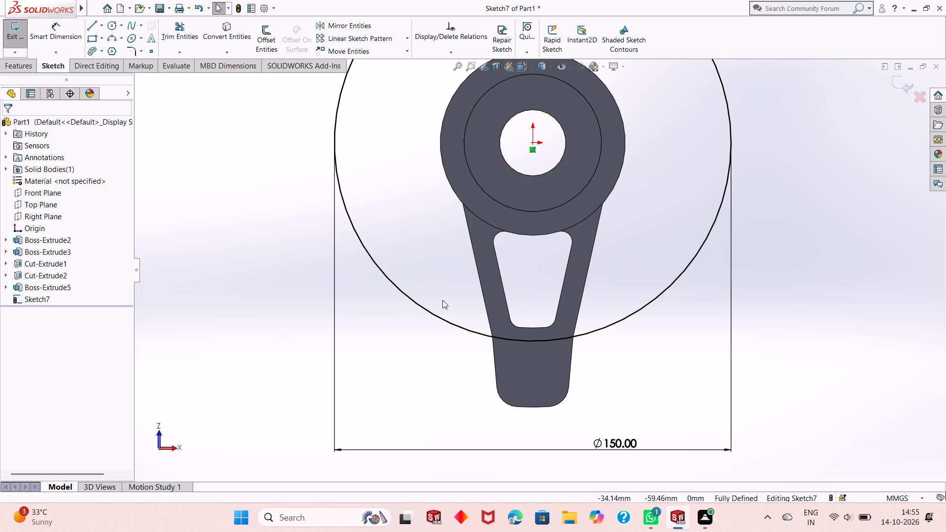
# Change the model's display style to wireframe with hidden lines visible.
pyautogui.scroll(2, 474, 303)
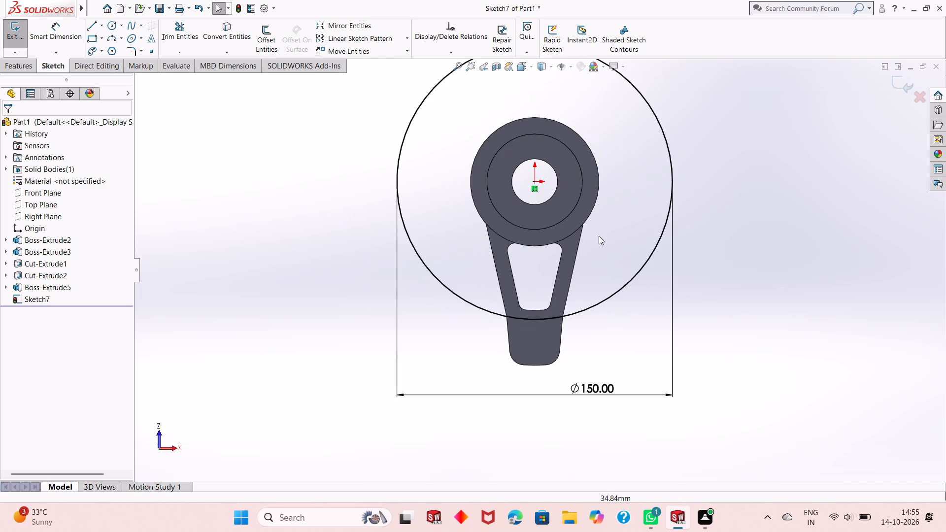
pyautogui.scroll(-1, 599, 236)
pyautogui.scroll(1, 558, 288)
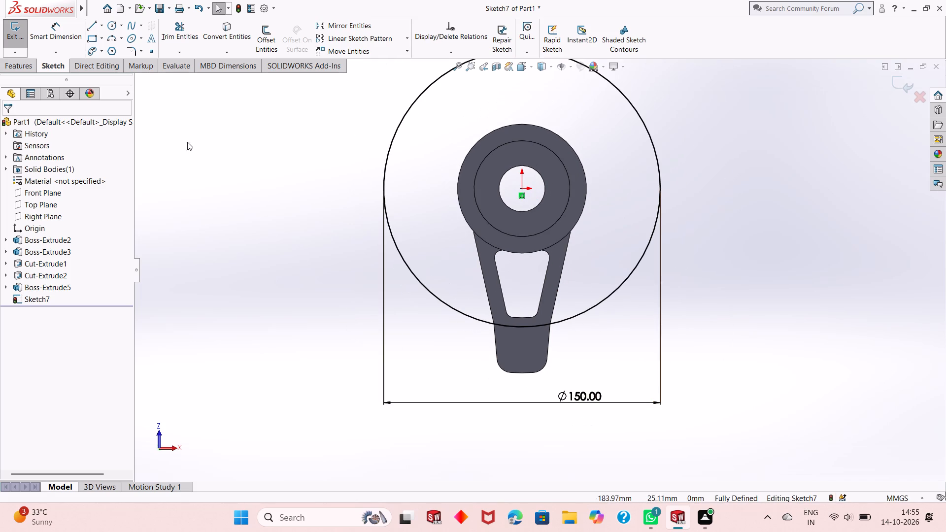
pyautogui.scroll(-2, 504, 346)
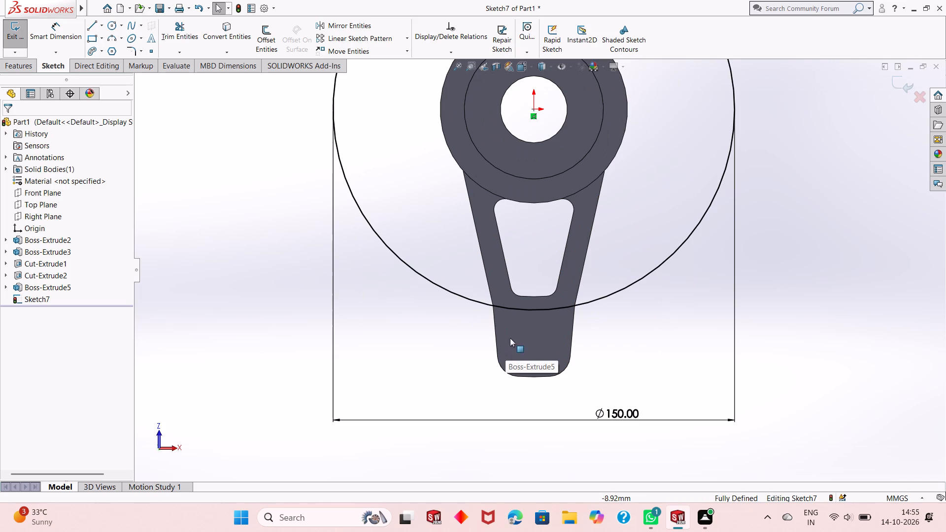
pyautogui.click(539, 65)
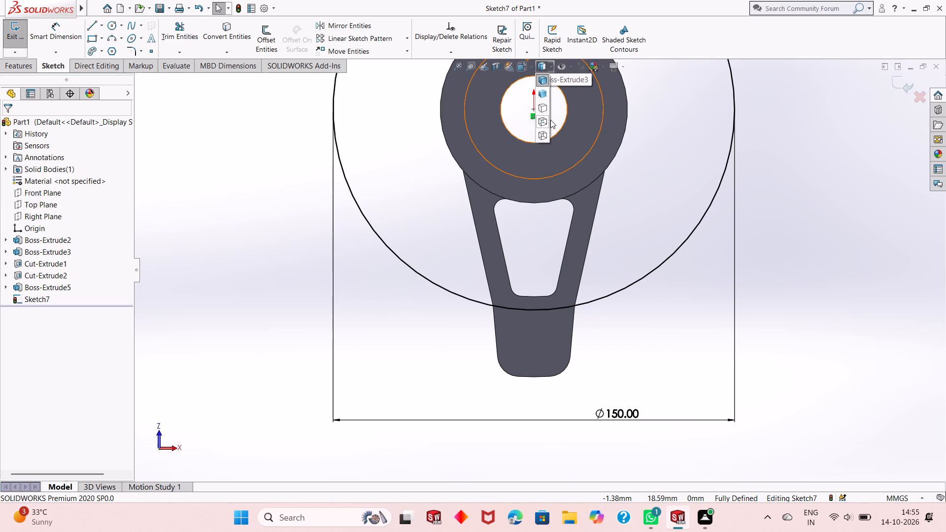
pyautogui.click(548, 120)
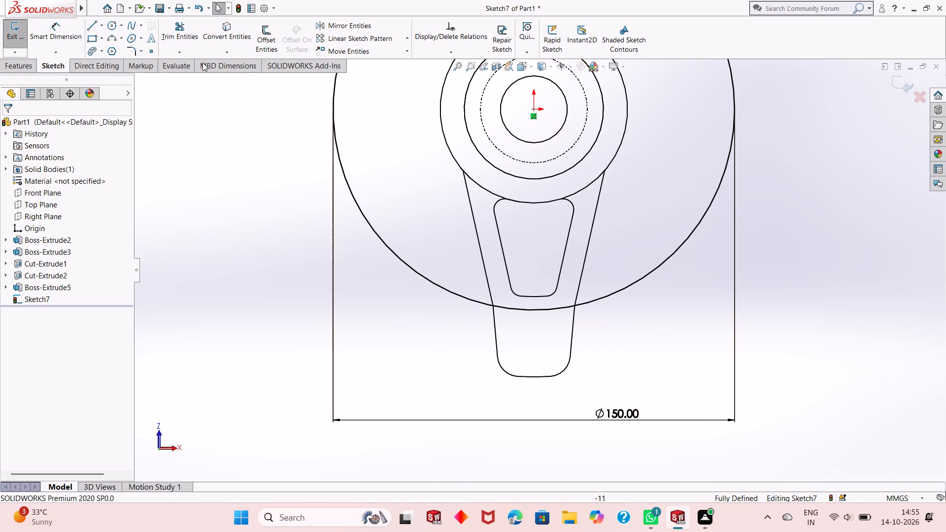
# Convert the tooth tip's two side edges, two rounded corners and end edge beyond the circle into sketch entities.
pyautogui.click(228, 35)
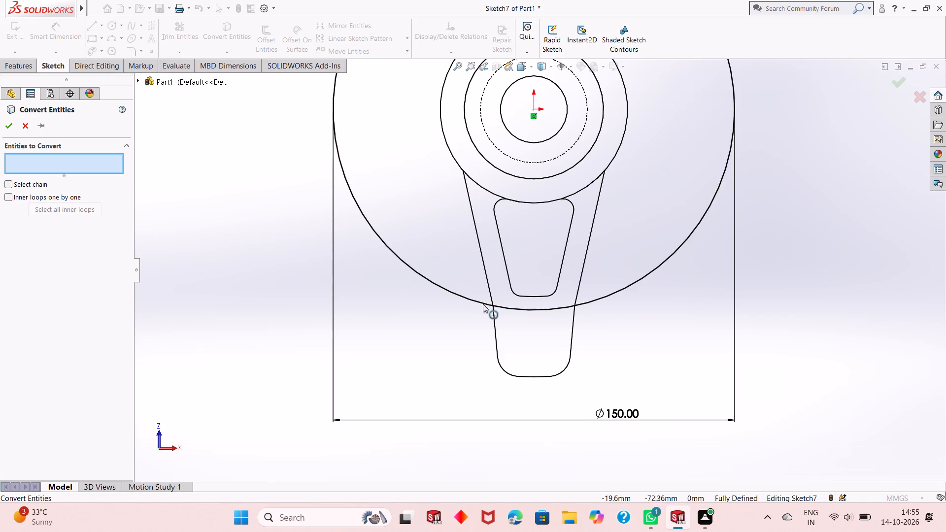
pyautogui.click(496, 329)
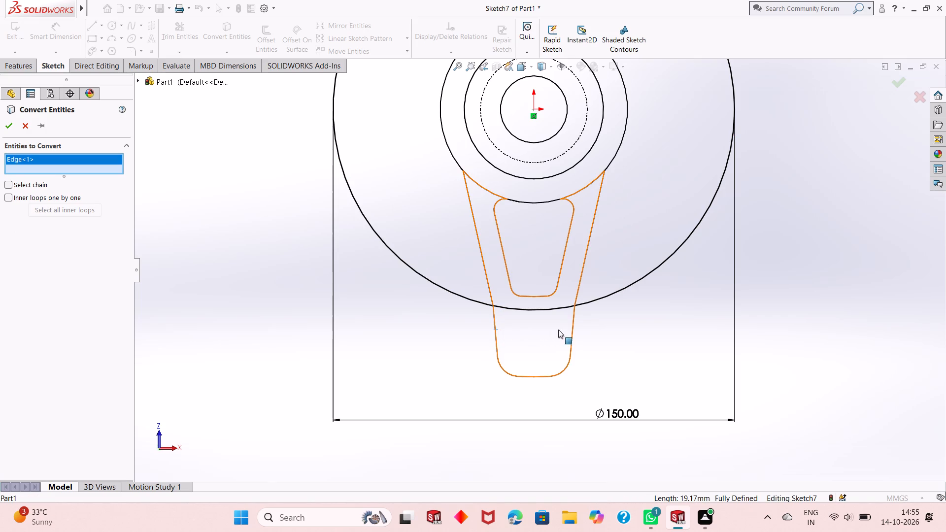
pyautogui.click(573, 331)
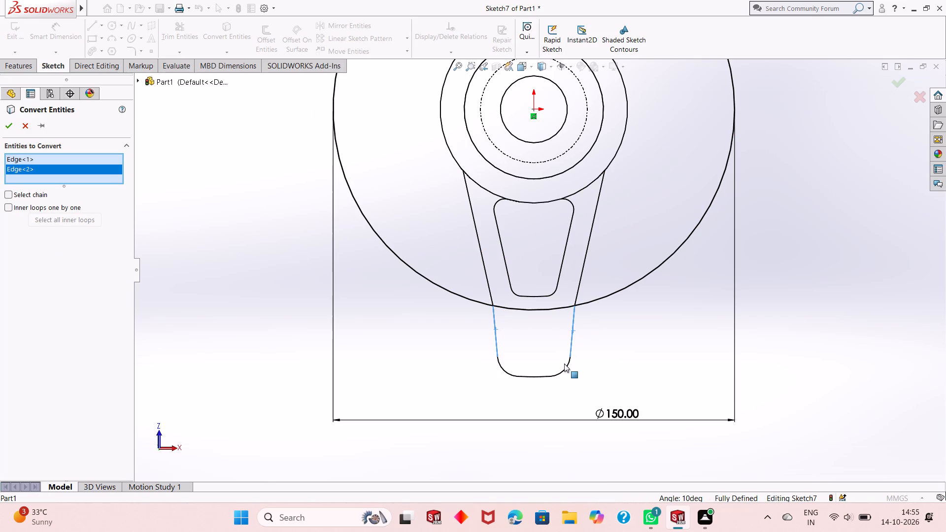
pyautogui.click(567, 365)
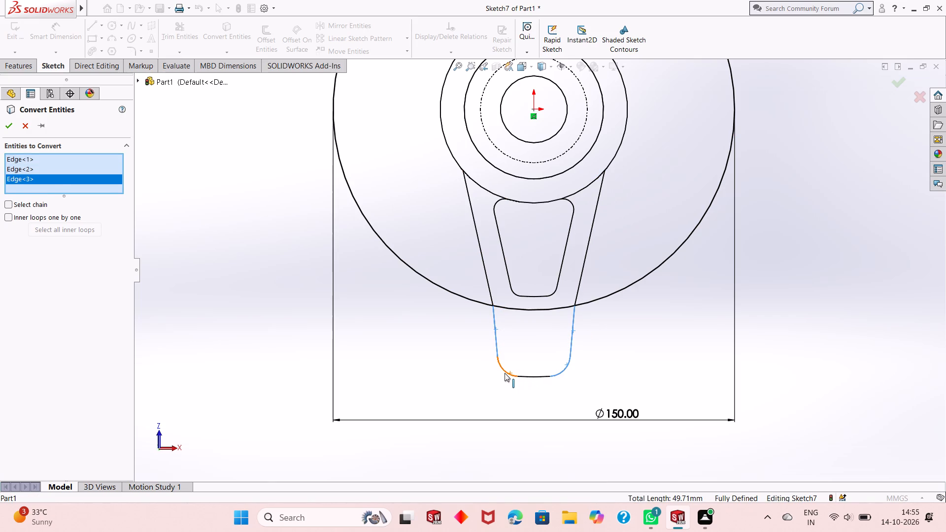
pyautogui.click(505, 373)
pyautogui.click(527, 376)
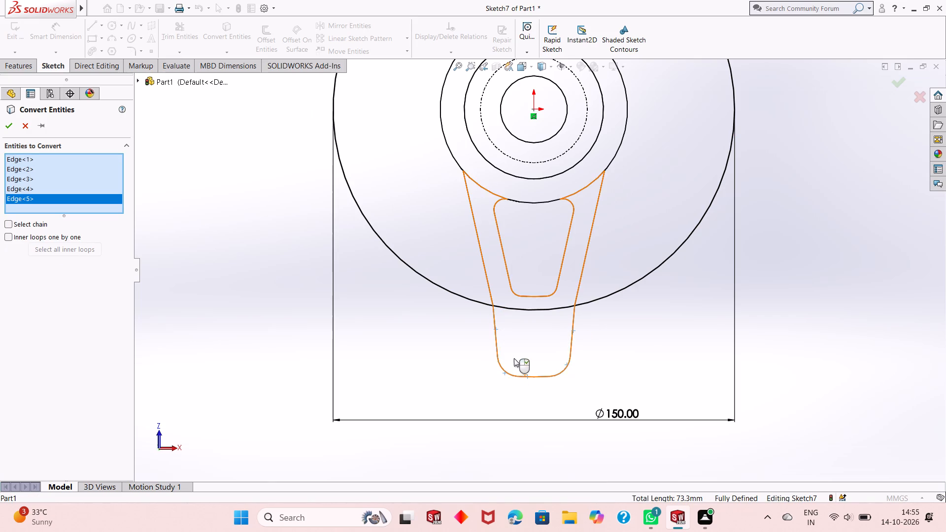
pyautogui.click(8, 122)
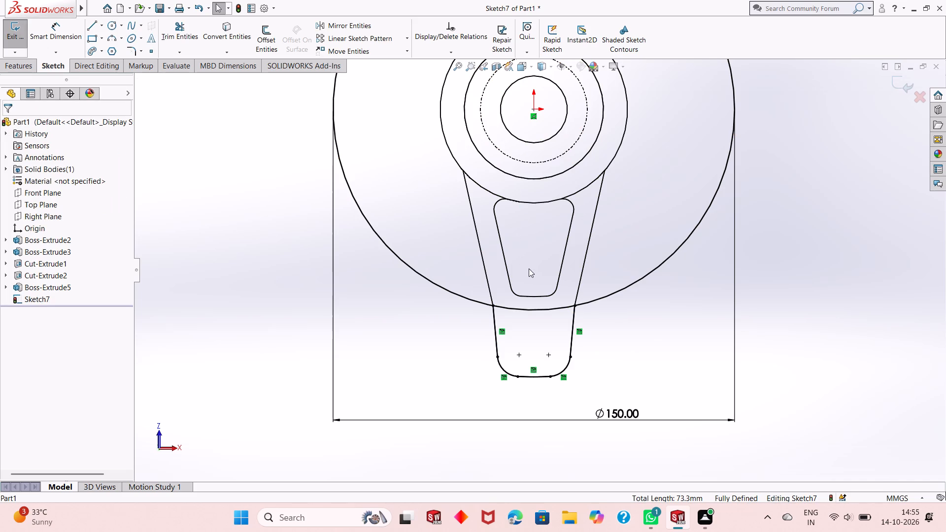
# Change the model's display style to shaded with edges.
pyautogui.click(539, 68)
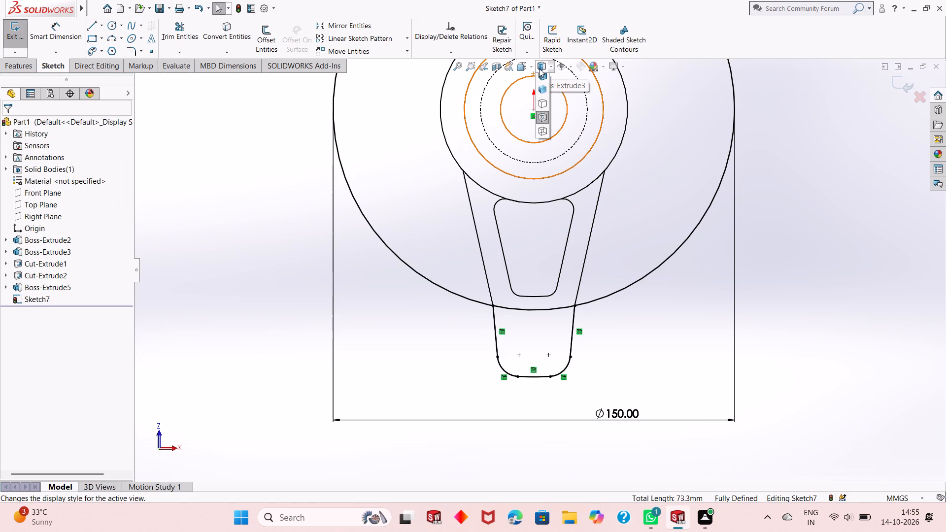
pyautogui.click(541, 83)
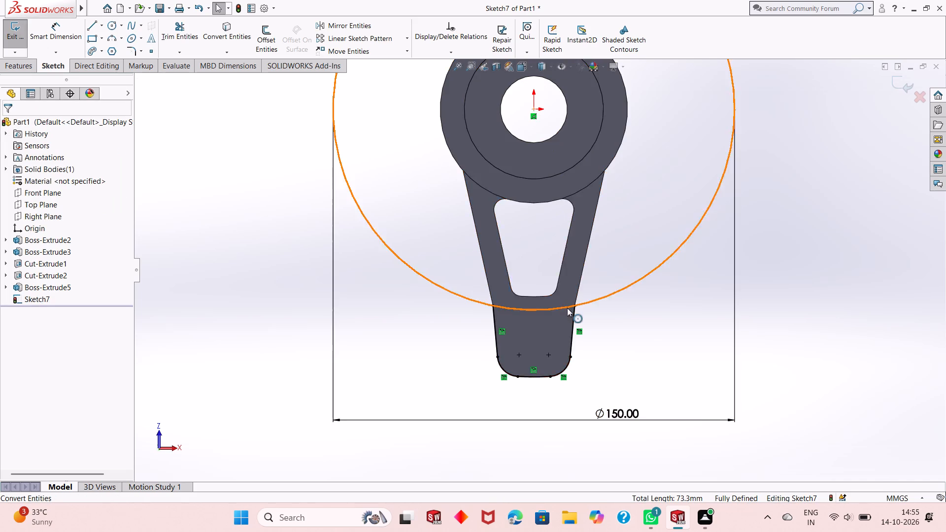
# Trim the circle's portions outside the tooth, keeping only the arc that closes the tip profile.
pyautogui.scroll(-1, 567, 308)
pyautogui.scroll(2, 567, 308)
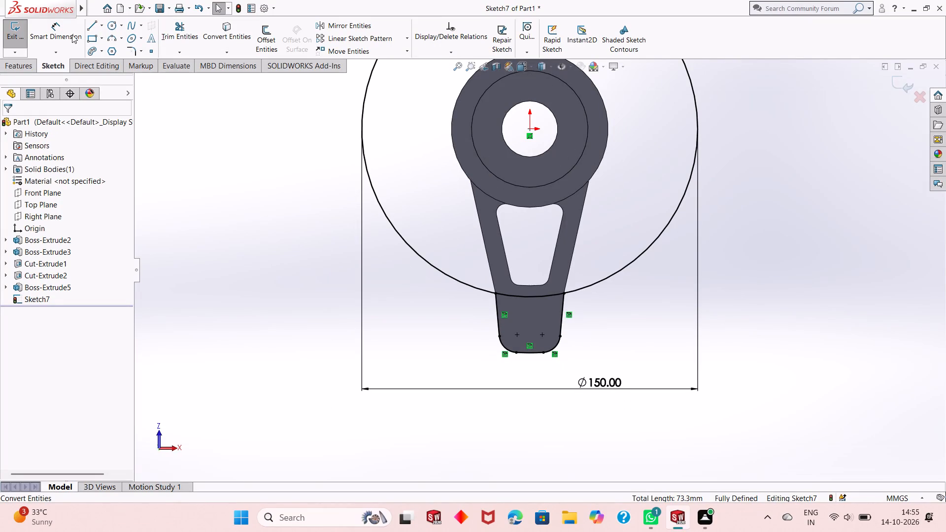
pyautogui.click(166, 37)
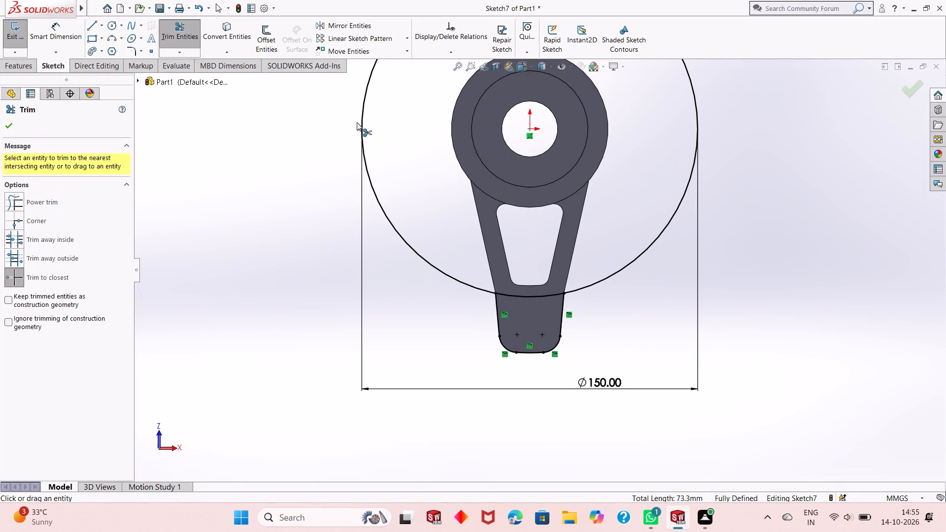
pyautogui.click(359, 126)
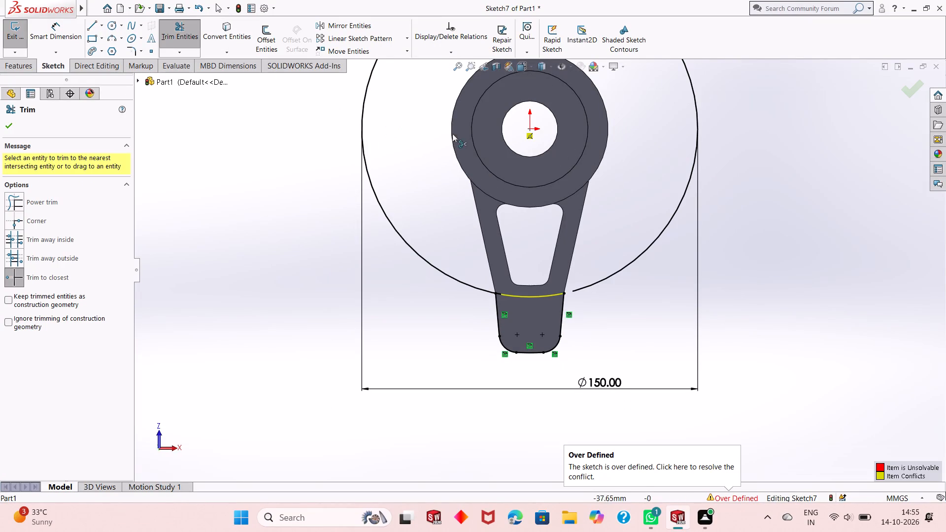
pyautogui.click(659, 237)
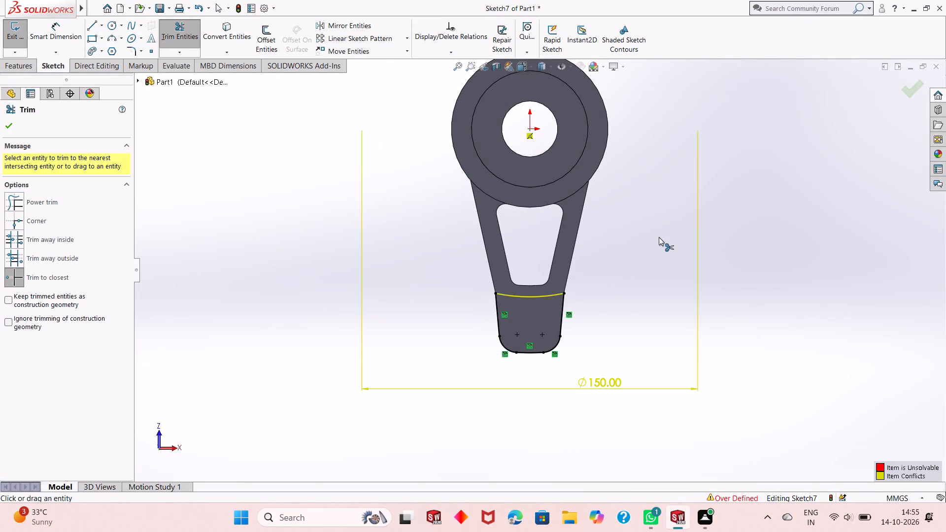
pyautogui.scroll(-1, 543, 299)
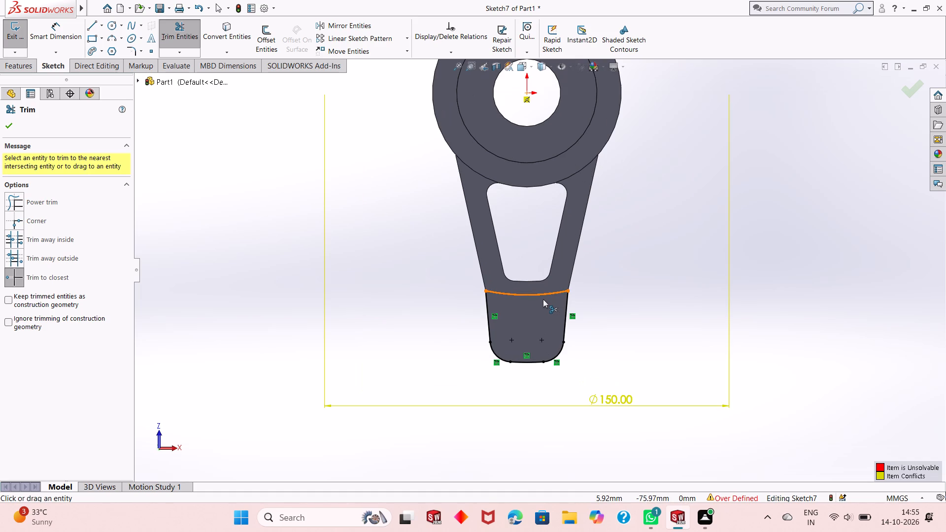
pyautogui.press('Escape')
pyautogui.press('Escape')
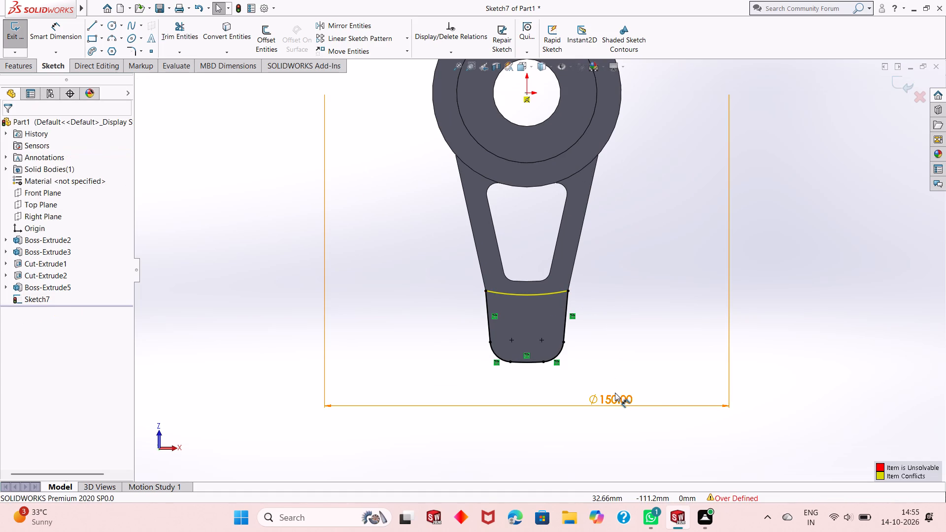
# Delete the 150 mm diameter dimension from the sketch.
pyautogui.rightClick(615, 393)
pyautogui.click(642, 396)
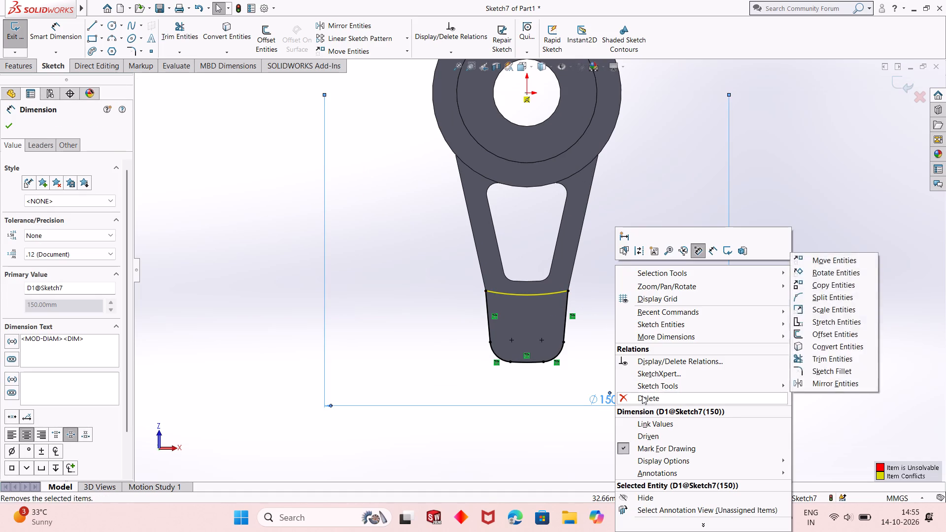
# Cut-extrude the closed tip profile into the tooth to a blind depth of 4 mm.
pyautogui.scroll(-3, 505, 279)
pyautogui.scroll(-2, 554, 314)
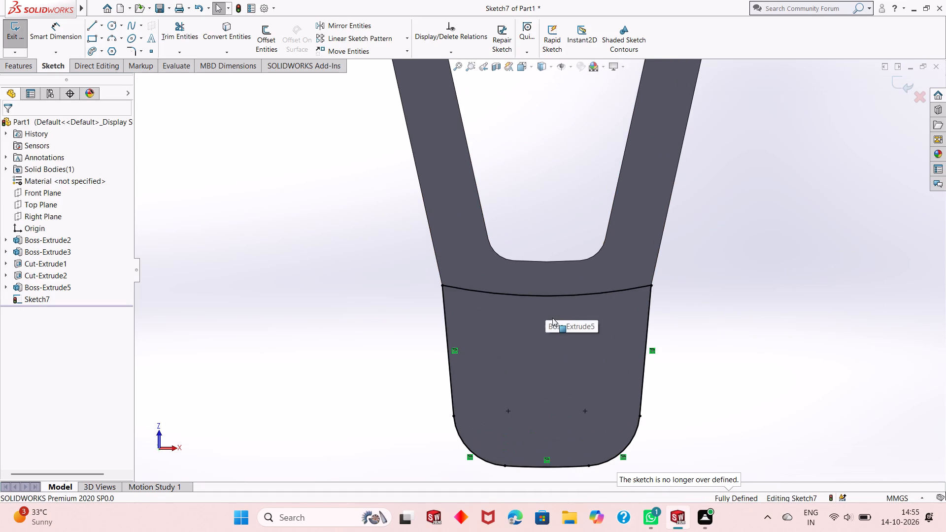
pyautogui.scroll(3, 545, 318)
pyautogui.scroll(-1, 579, 325)
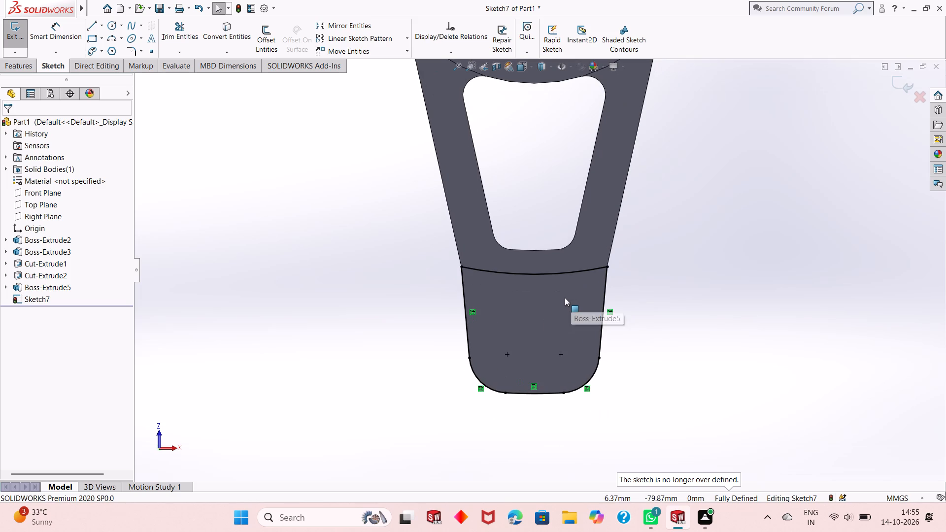
pyautogui.moveTo(640, 302); pyautogui.dragTo(649, 253, button='middle')
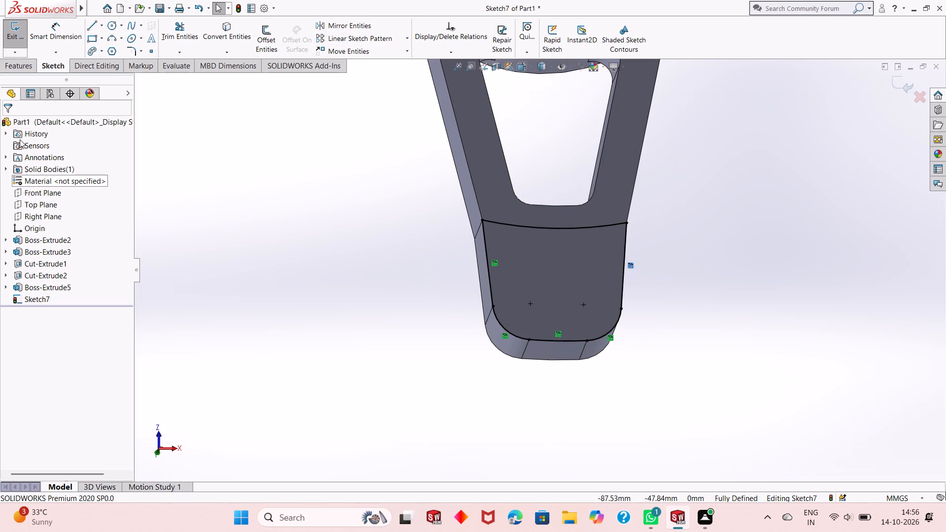
pyautogui.click(9, 68)
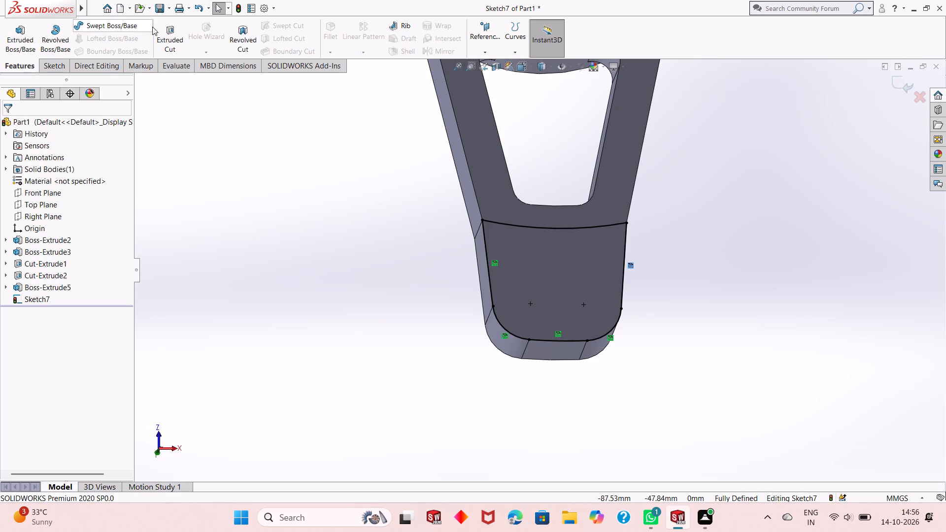
pyautogui.click(168, 25)
pyautogui.moveTo(277, 180); pyautogui.dragTo(279, 180, button='middle')
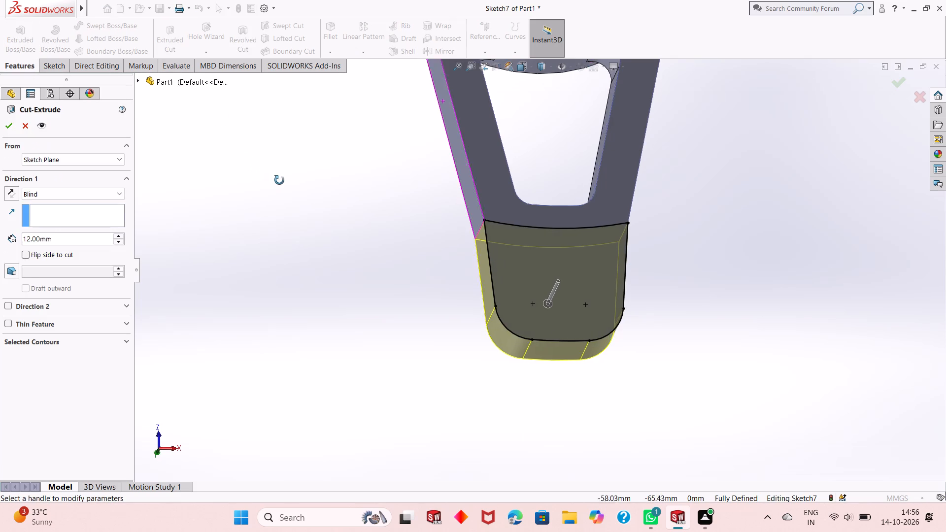
pyautogui.moveTo(279, 180); pyautogui.dragTo(364, 171, button='middle')
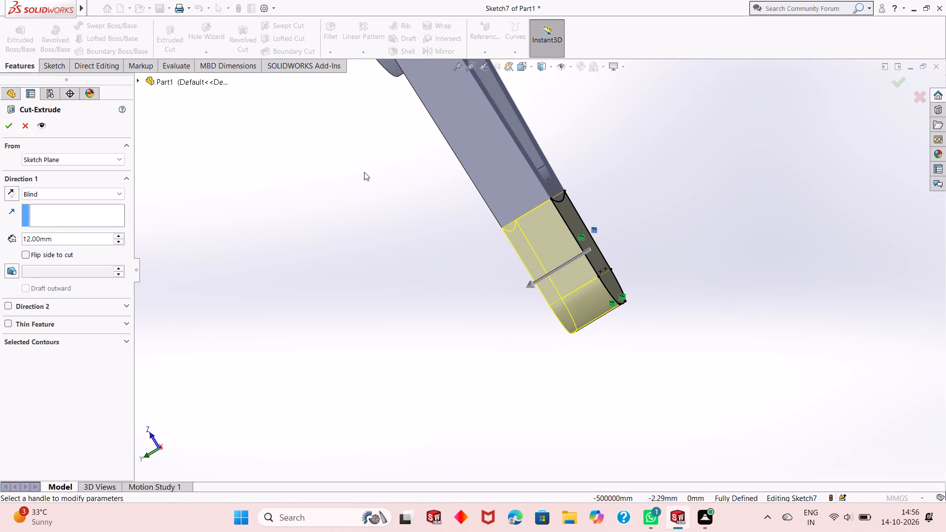
pyautogui.doubleClick(80, 241)
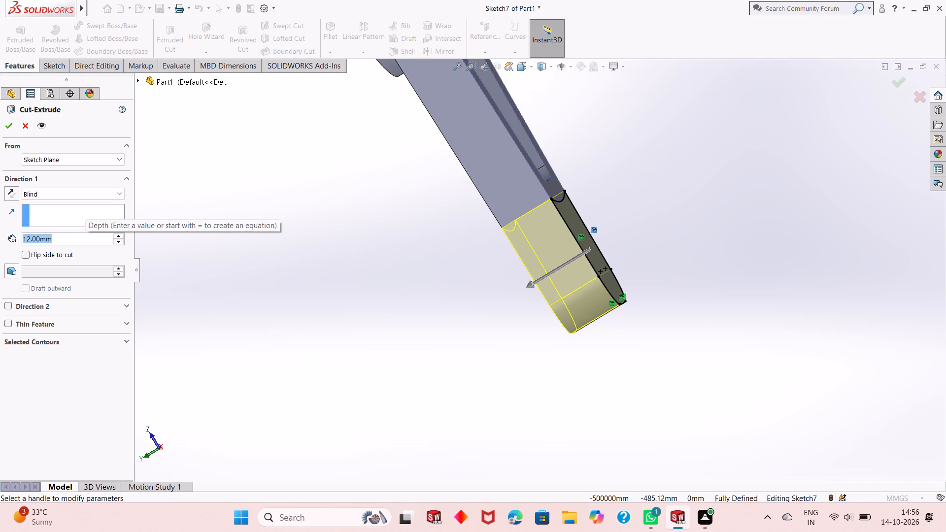
pyautogui.scroll(1, 98, 195)
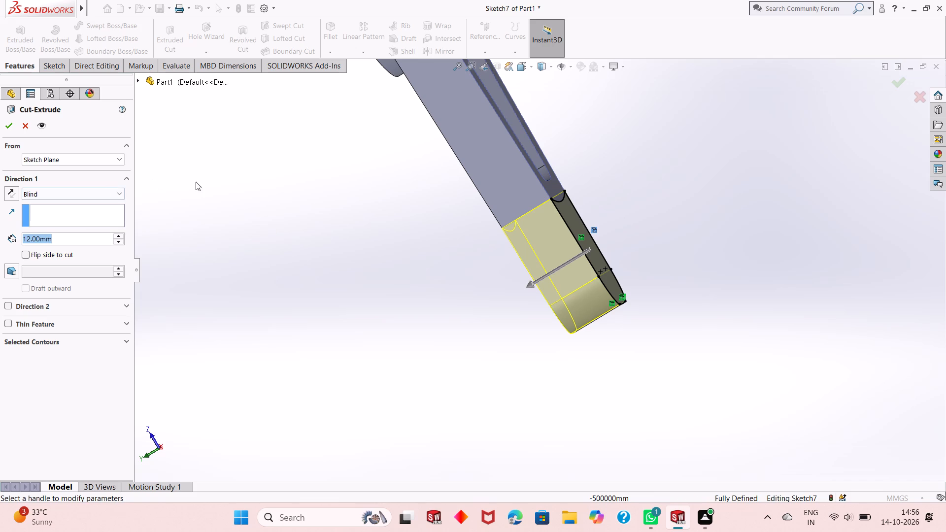
pyautogui.scroll(6, 443, 249)
pyautogui.middleClick(455, 173)
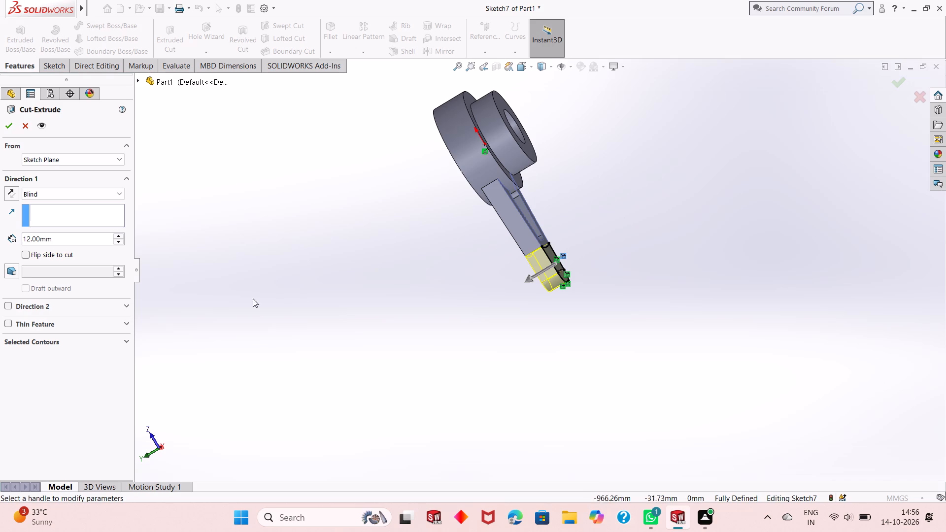
pyautogui.doubleClick(65, 240)
pyautogui.press('4')
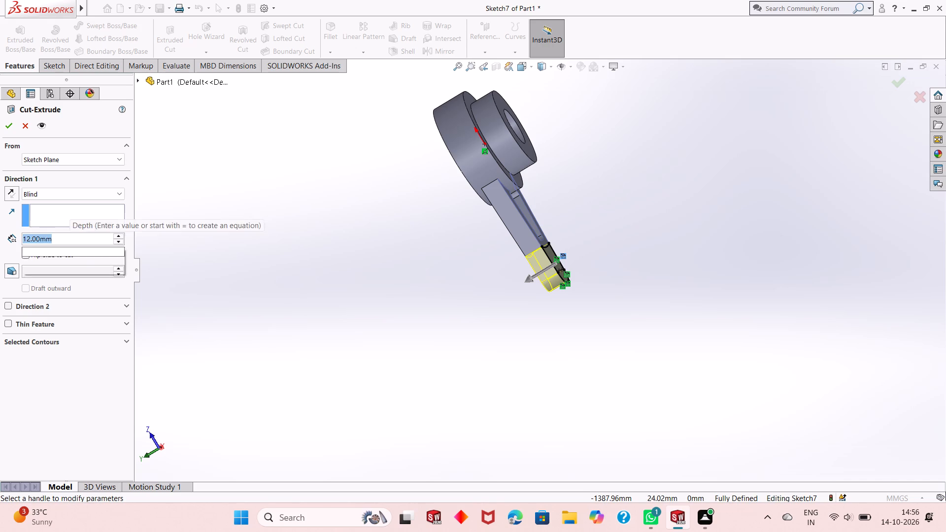
pyautogui.press('Return')
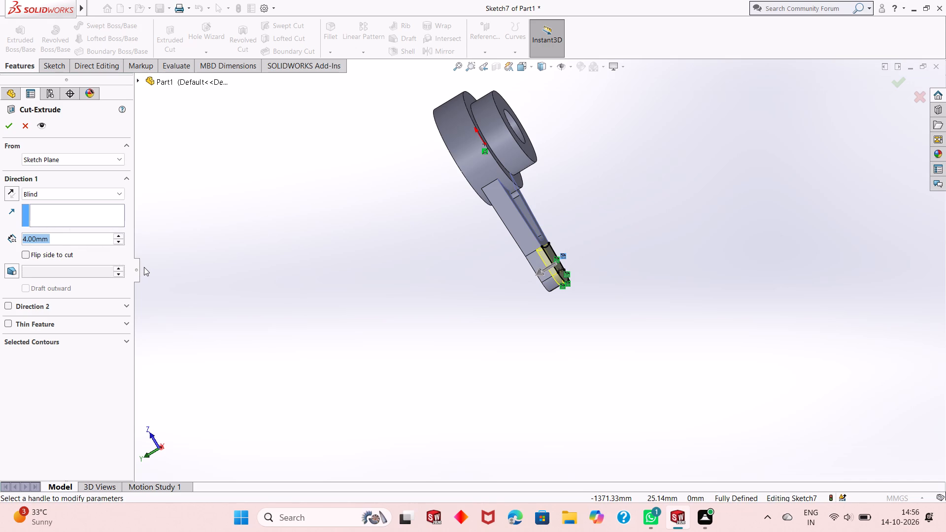
pyautogui.moveTo(121, 281); pyautogui.dragTo(155, 252, button='middle')
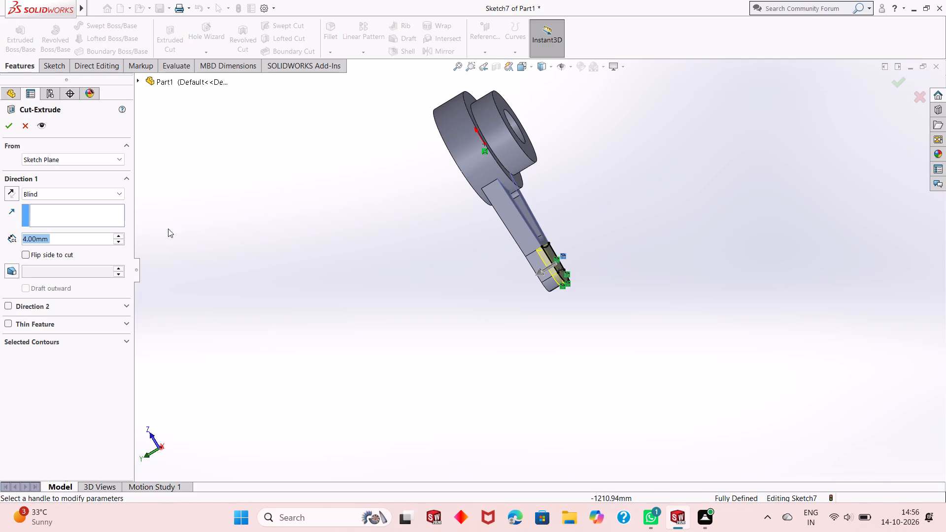
pyautogui.click(11, 122)
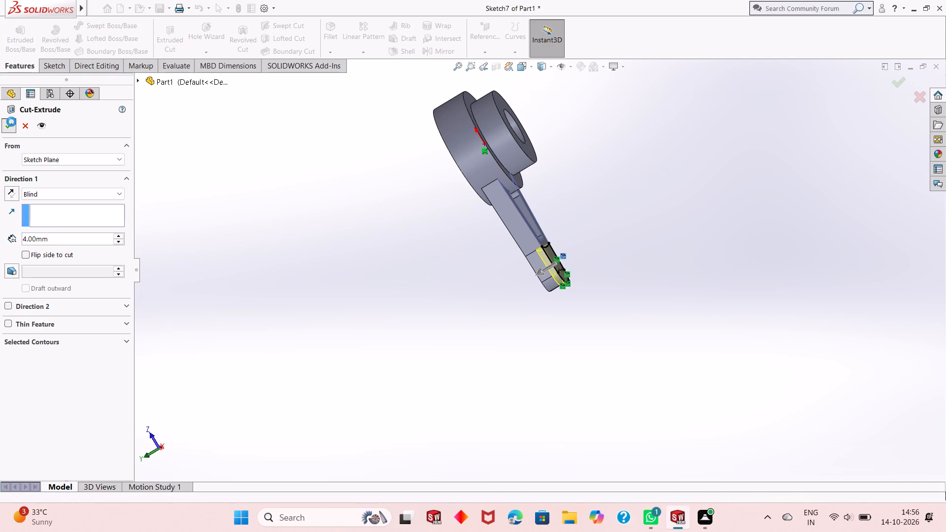
pyautogui.click(463, 243)
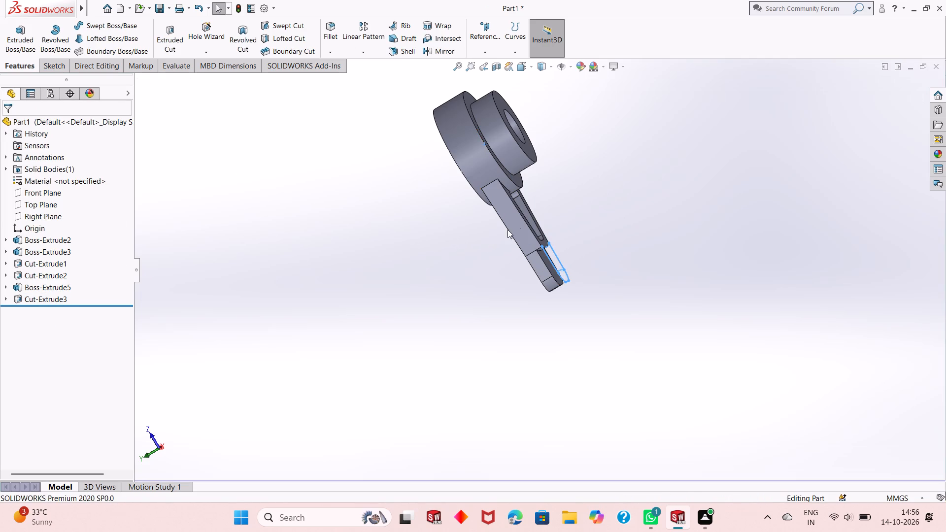
# Start a sketch on the tooth's opposite flat face, on the larger hub step's side, viewed normal to the face.
pyautogui.moveTo(542, 233); pyautogui.dragTo(470, 246, button='middle')
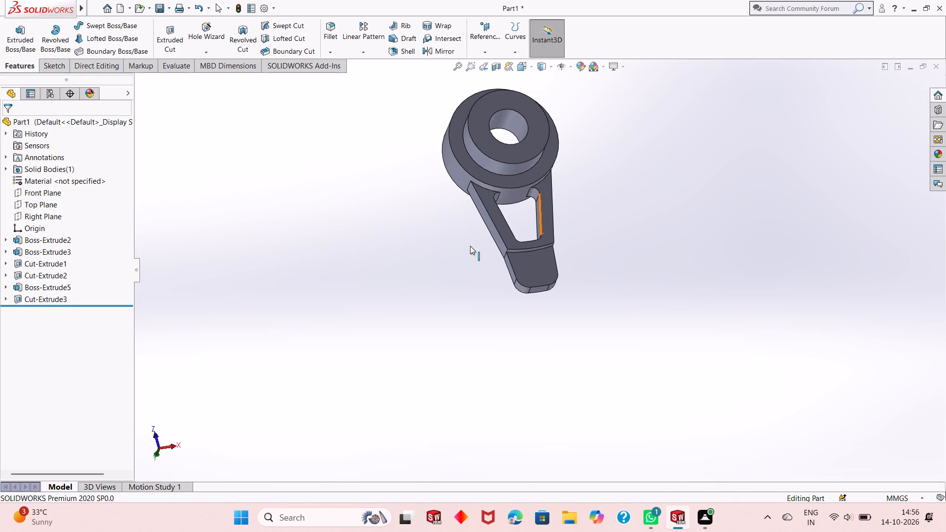
pyautogui.scroll(1, 475, 257)
pyautogui.scroll(-3, 541, 224)
pyautogui.scroll(-1, 552, 275)
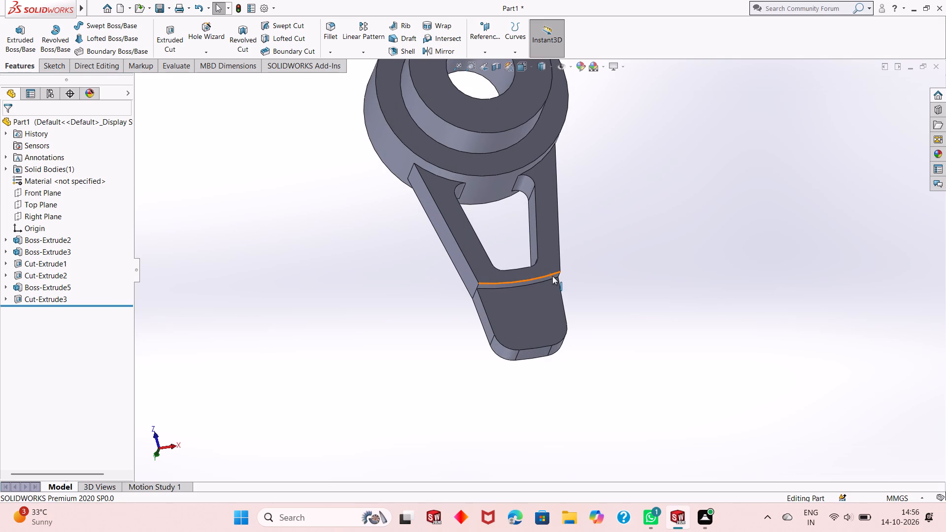
pyautogui.moveTo(531, 283); pyautogui.dragTo(544, 251, button='middle')
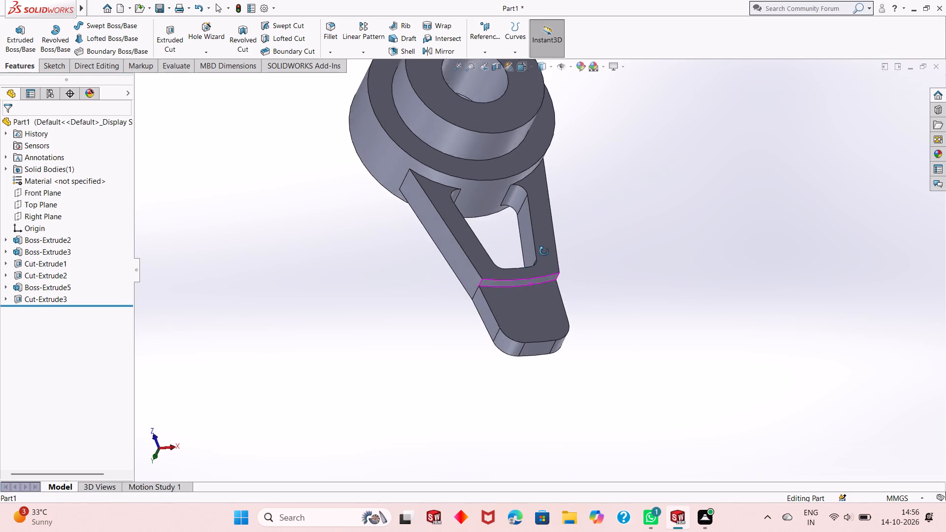
pyautogui.moveTo(544, 251); pyautogui.dragTo(555, 233, button='middle')
pyautogui.moveTo(469, 303); pyautogui.dragTo(510, 144, button='middle')
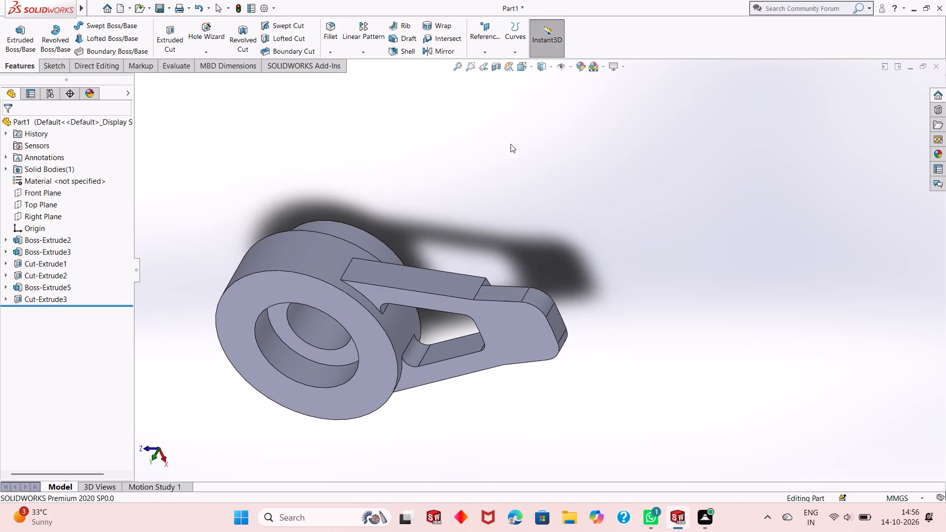
pyautogui.moveTo(411, 354); pyautogui.dragTo(426, 234, button='middle')
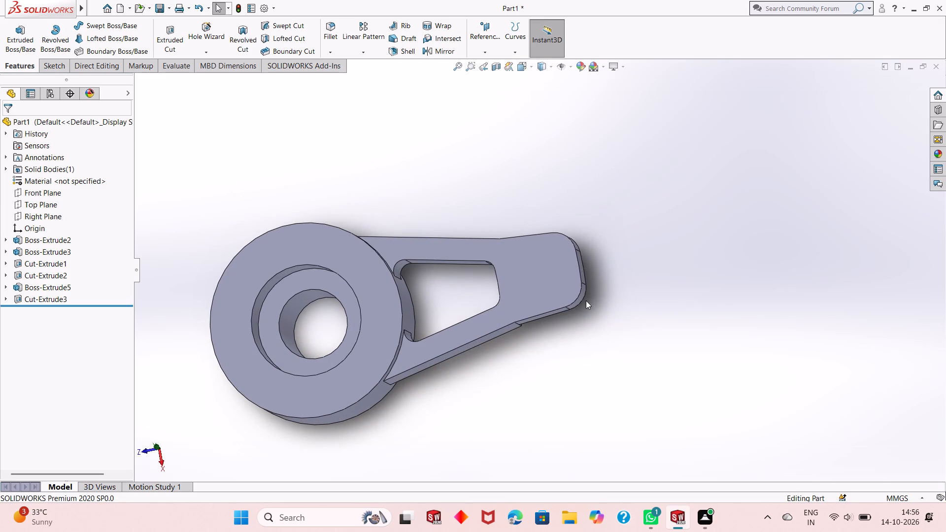
pyautogui.click(555, 274)
pyautogui.click(595, 246)
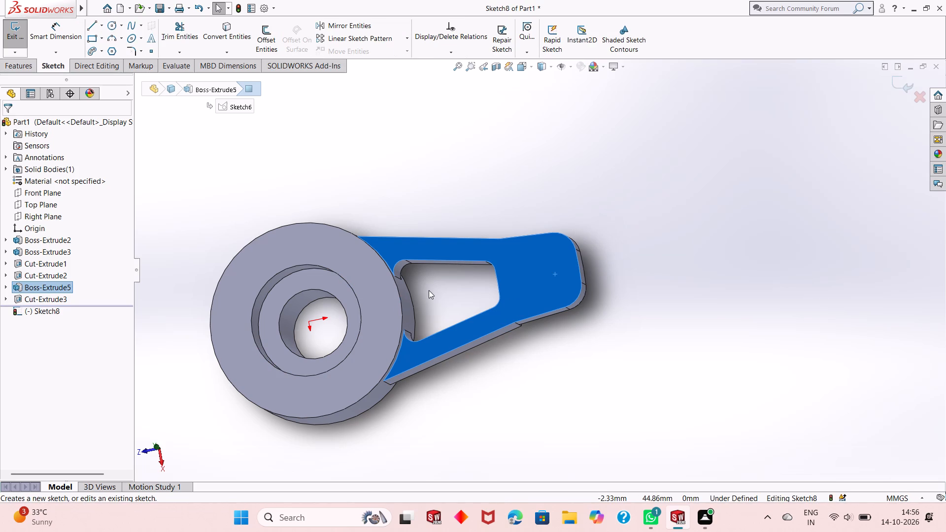
pyautogui.hotkey('ctrl', '8')
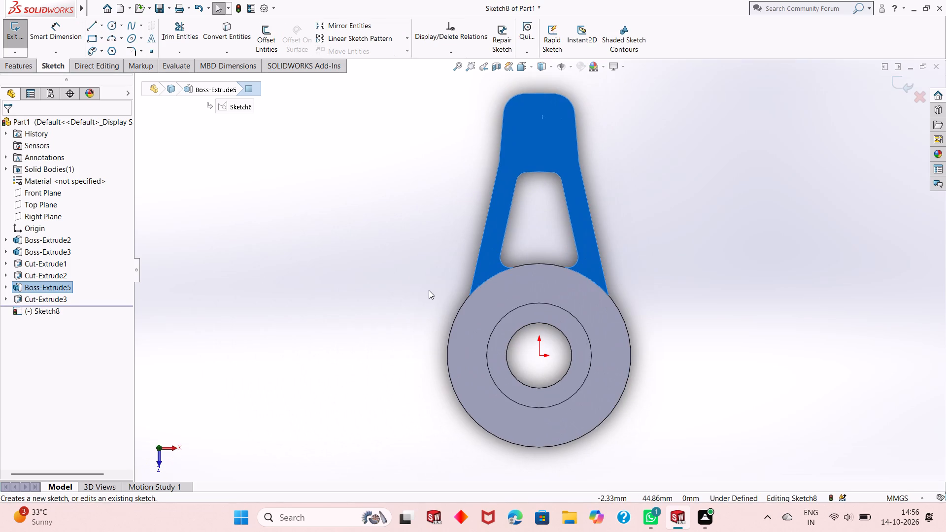
pyautogui.press('Escape')
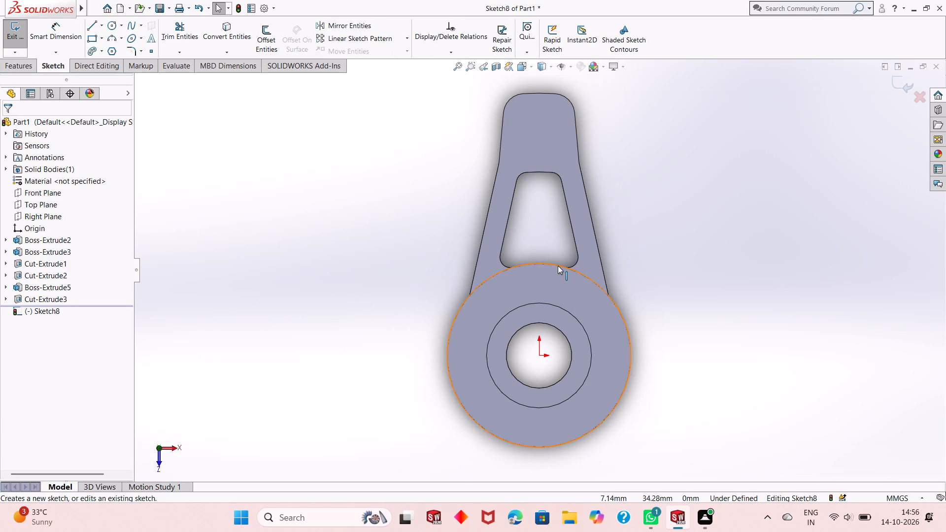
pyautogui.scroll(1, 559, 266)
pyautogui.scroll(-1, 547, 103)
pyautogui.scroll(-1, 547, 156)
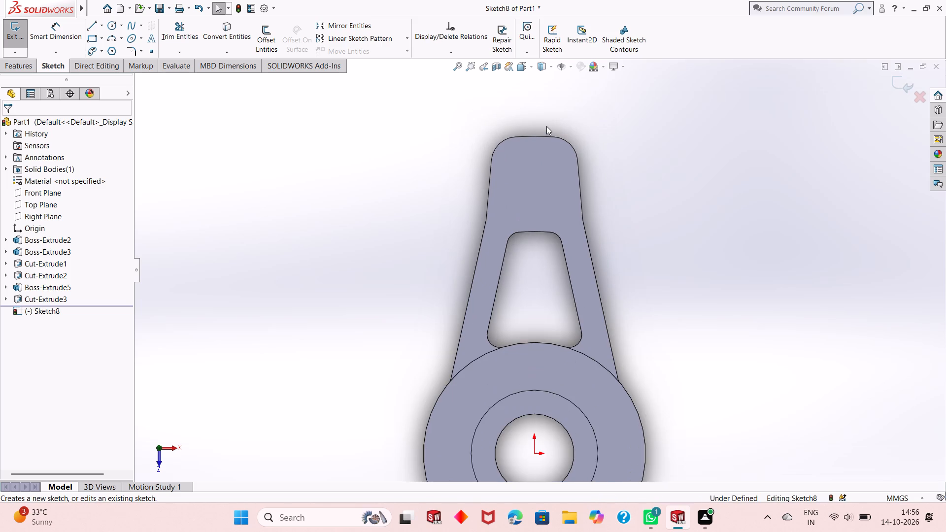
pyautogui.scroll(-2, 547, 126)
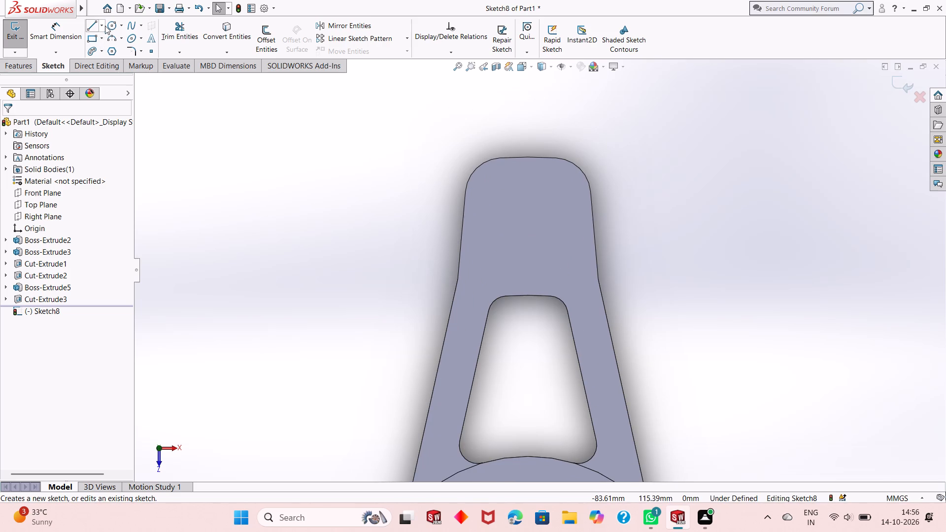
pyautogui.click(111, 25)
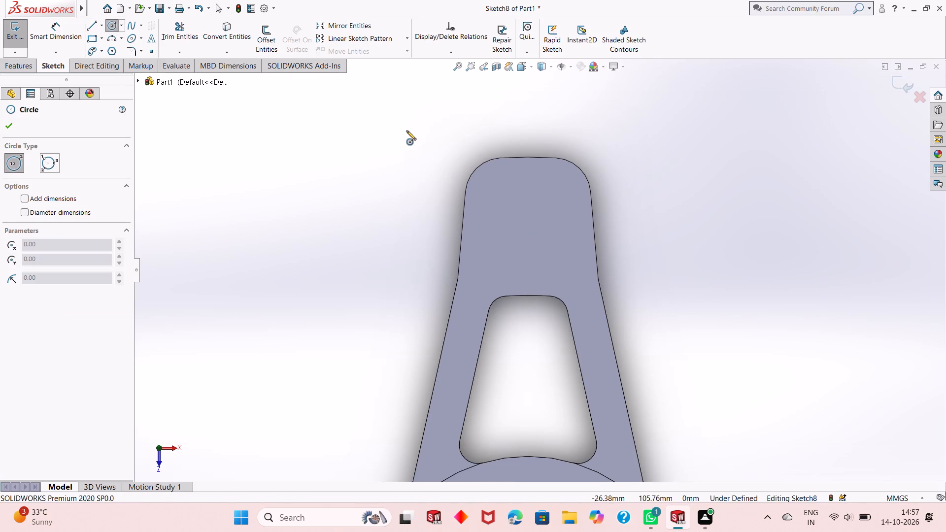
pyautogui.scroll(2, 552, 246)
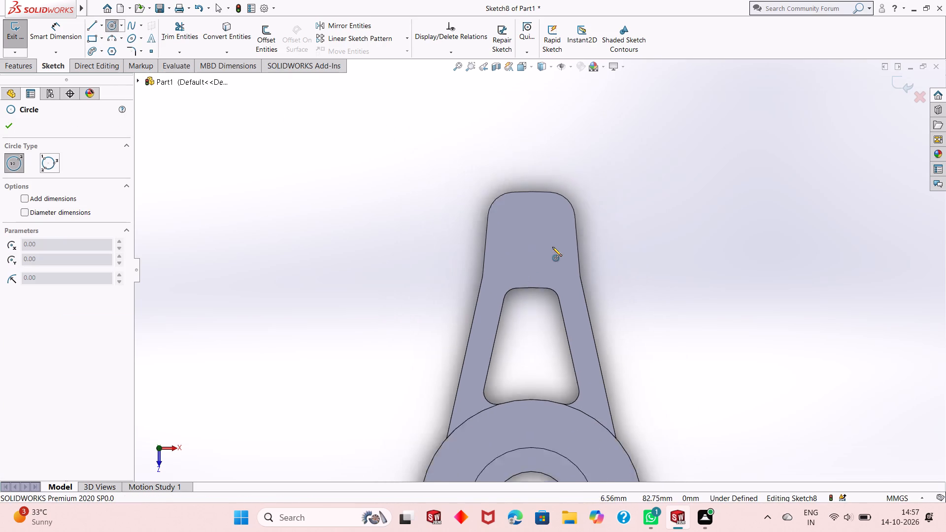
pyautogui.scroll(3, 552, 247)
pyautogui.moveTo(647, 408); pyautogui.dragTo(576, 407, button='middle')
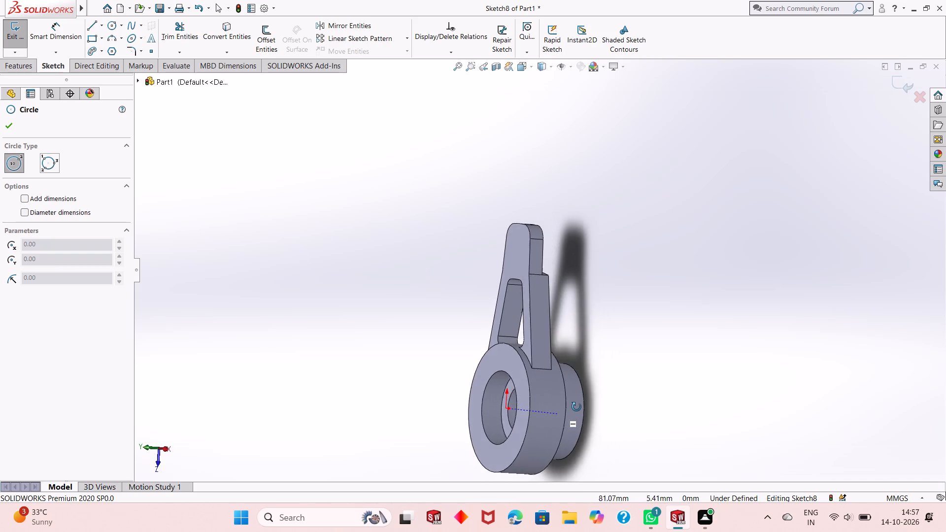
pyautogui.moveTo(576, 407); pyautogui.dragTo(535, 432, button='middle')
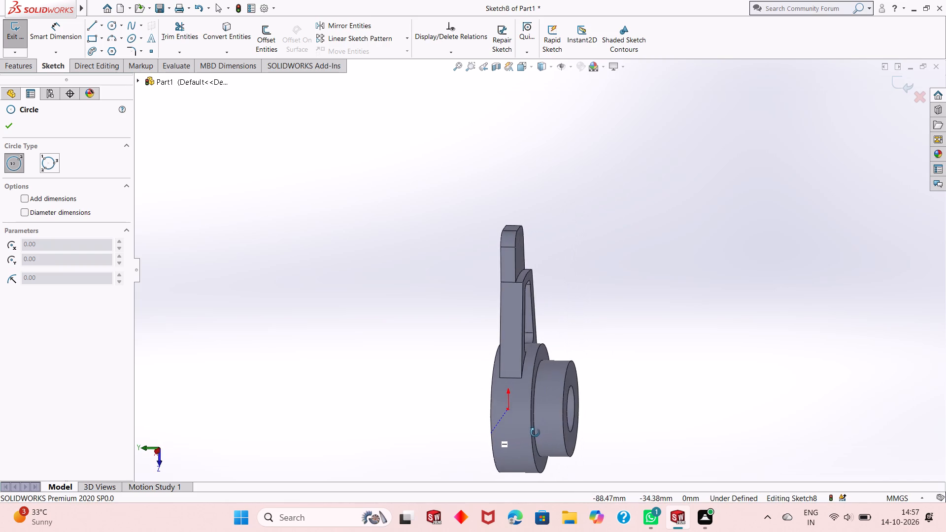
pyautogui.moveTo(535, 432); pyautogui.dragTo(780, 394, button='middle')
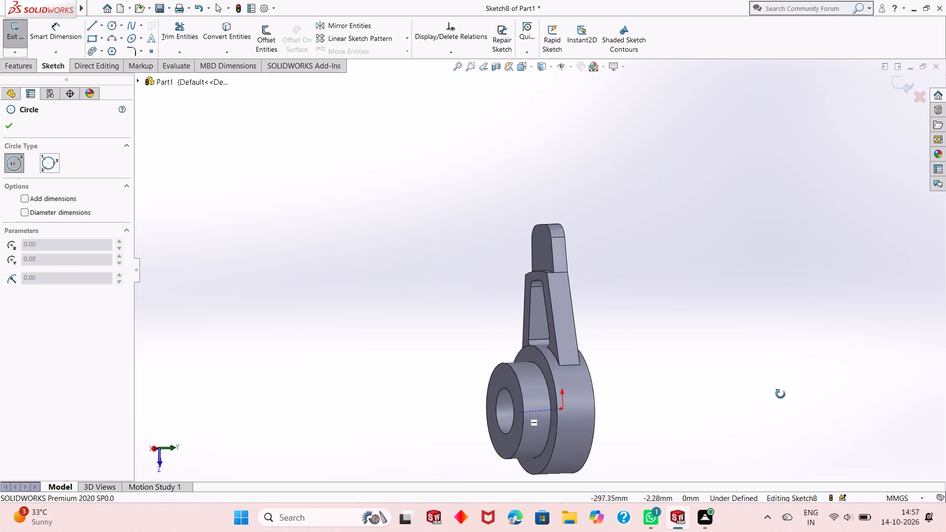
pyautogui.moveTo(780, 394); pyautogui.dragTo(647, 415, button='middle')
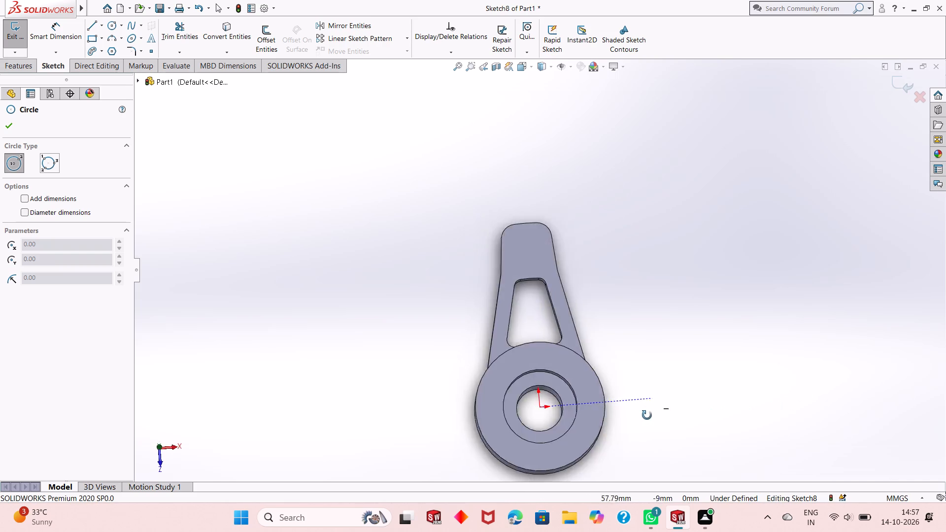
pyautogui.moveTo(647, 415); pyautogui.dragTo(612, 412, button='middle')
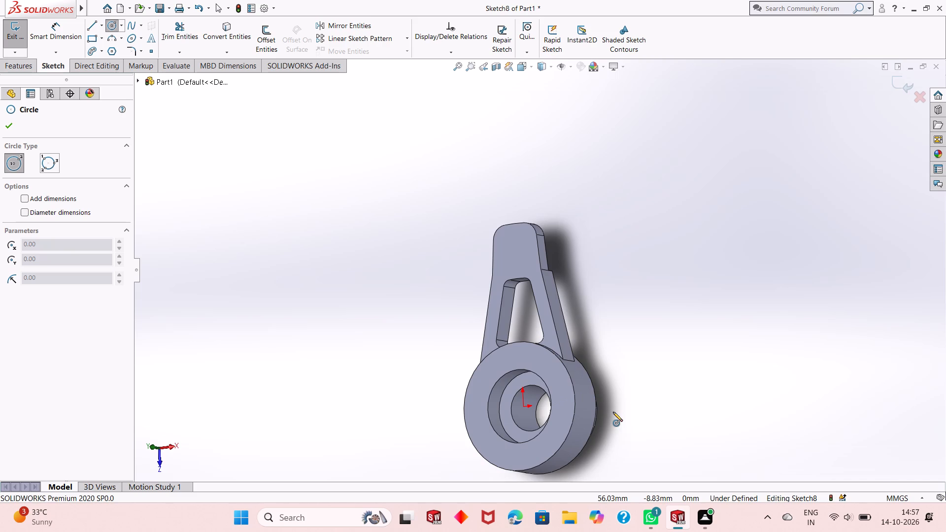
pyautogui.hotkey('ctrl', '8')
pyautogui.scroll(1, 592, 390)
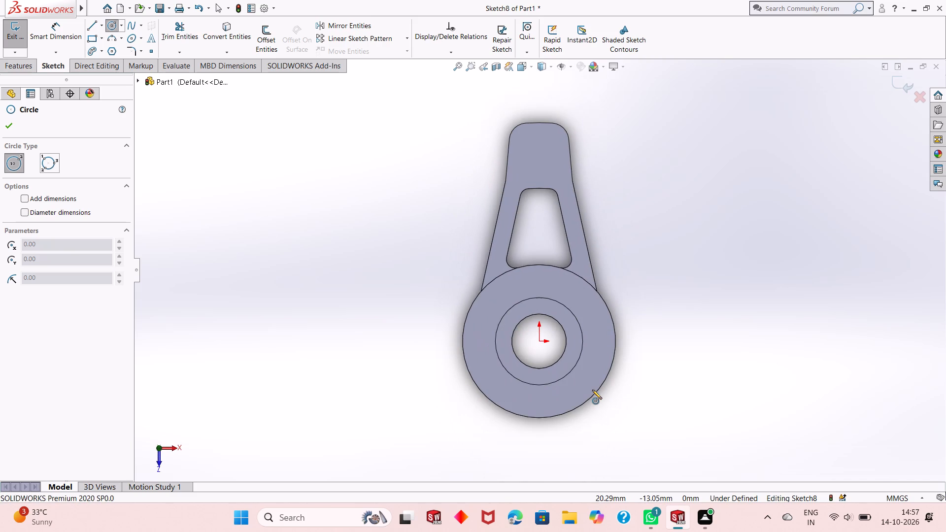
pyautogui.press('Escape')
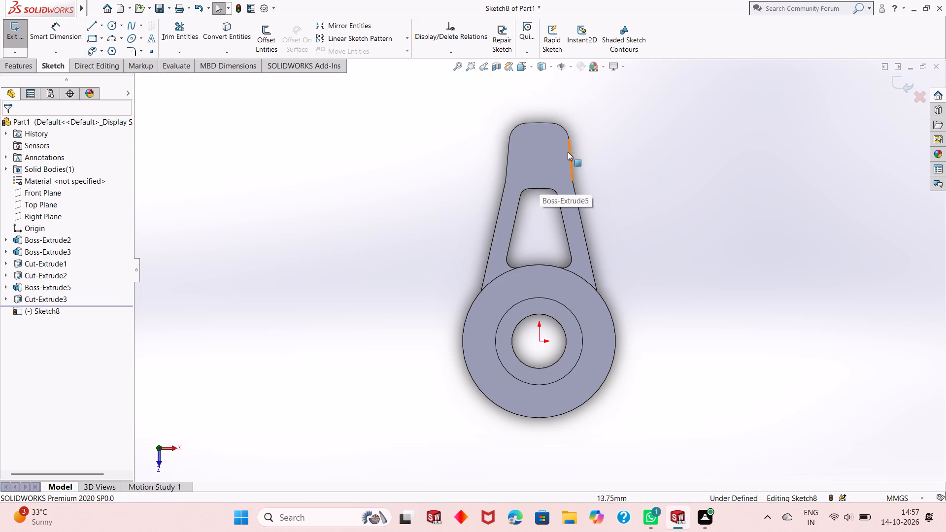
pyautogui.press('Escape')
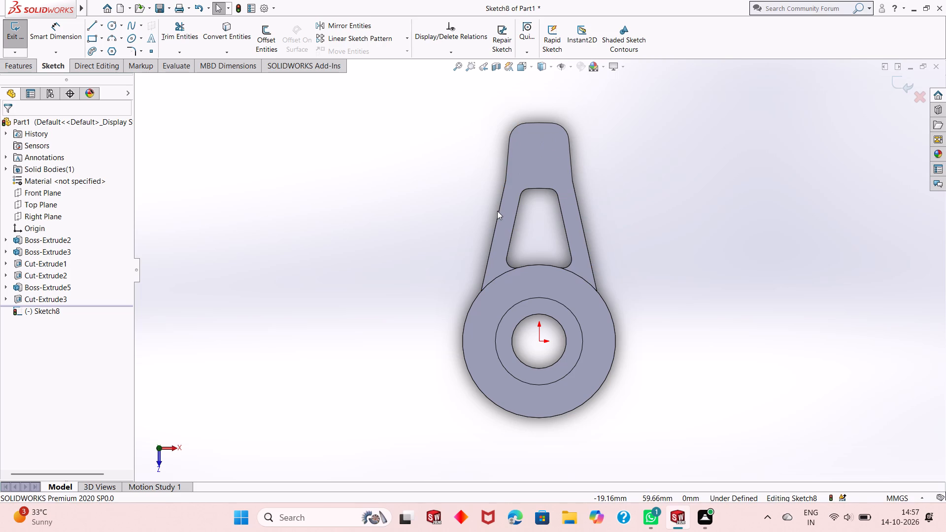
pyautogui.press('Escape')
# Place a sketch point on the tooth's tip, in line with the origin and about 86 mm from it.
pyautogui.click(150, 53)
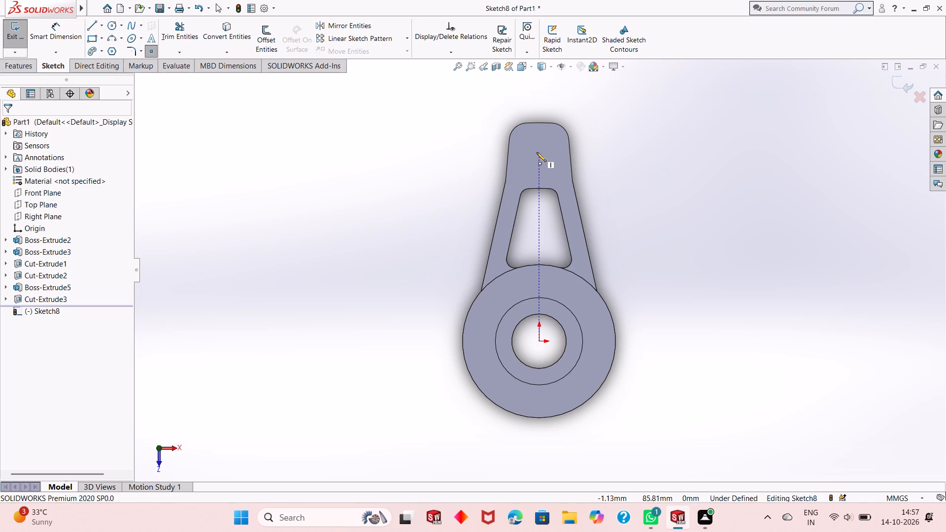
pyautogui.click(539, 154)
pyautogui.rightClick(587, 147)
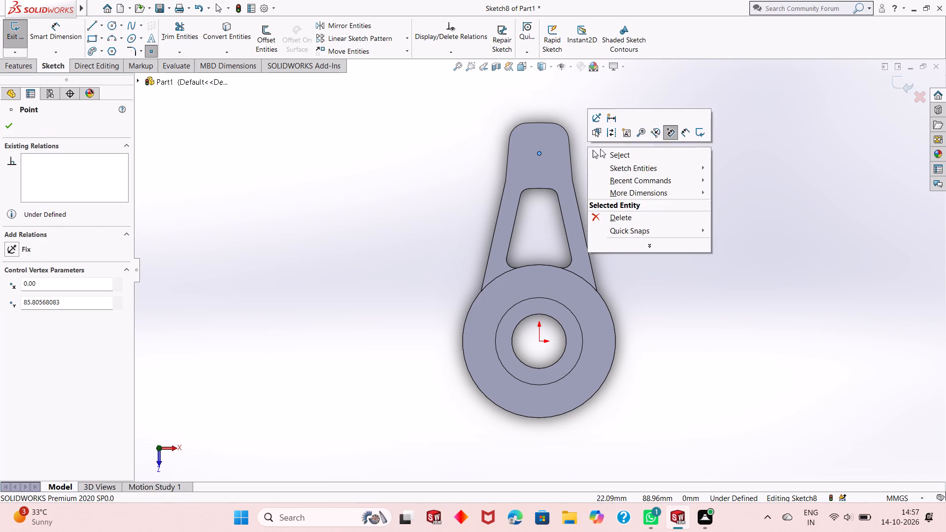
pyautogui.click(603, 150)
# Dimension the distance between the sketch point and the origin as 170/2, giving 85 mm.
pyautogui.click(42, 34)
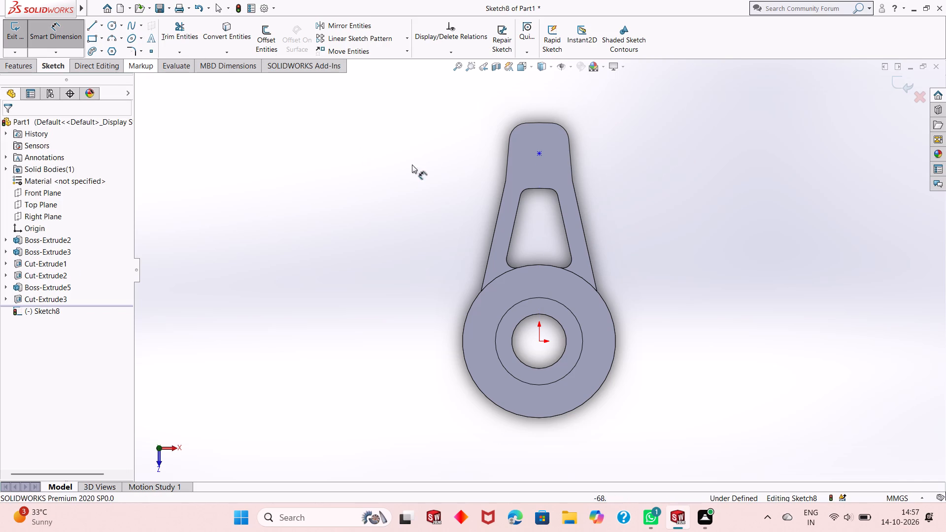
pyautogui.click(542, 154)
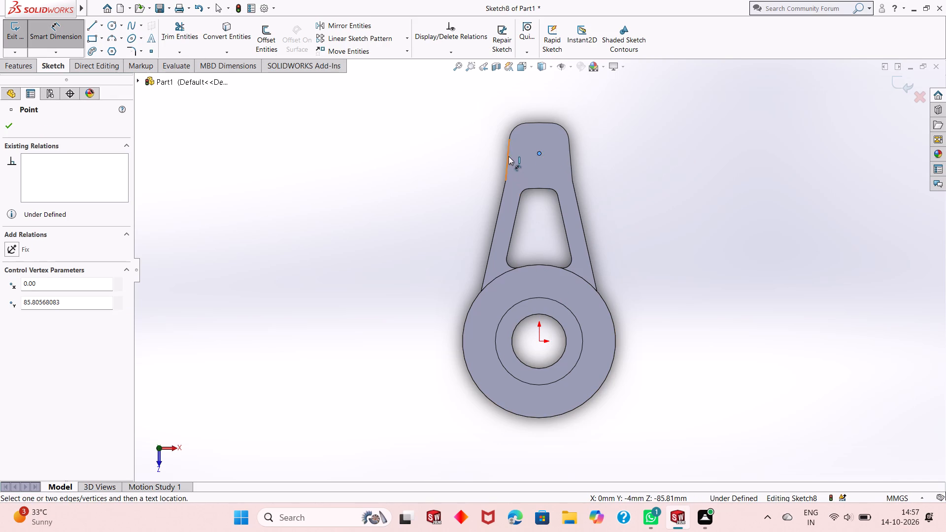
pyautogui.click(540, 343)
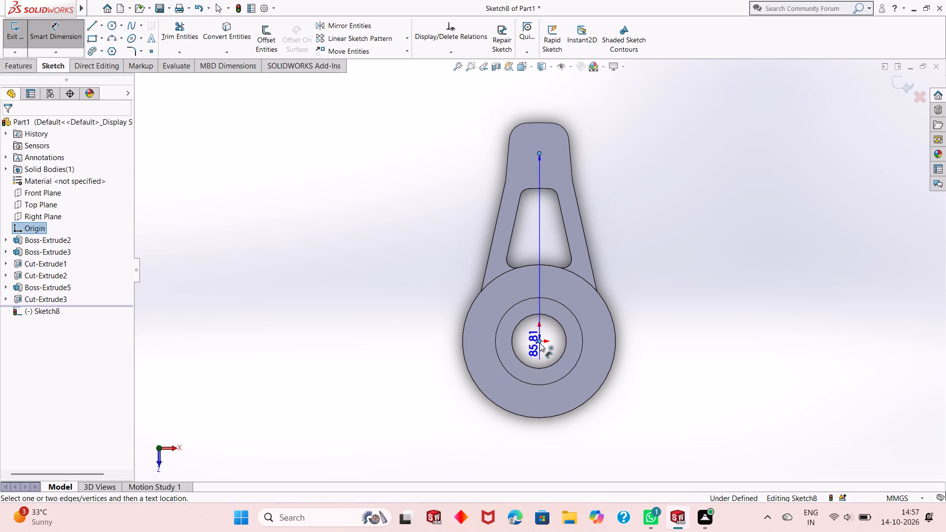
pyautogui.click(700, 327)
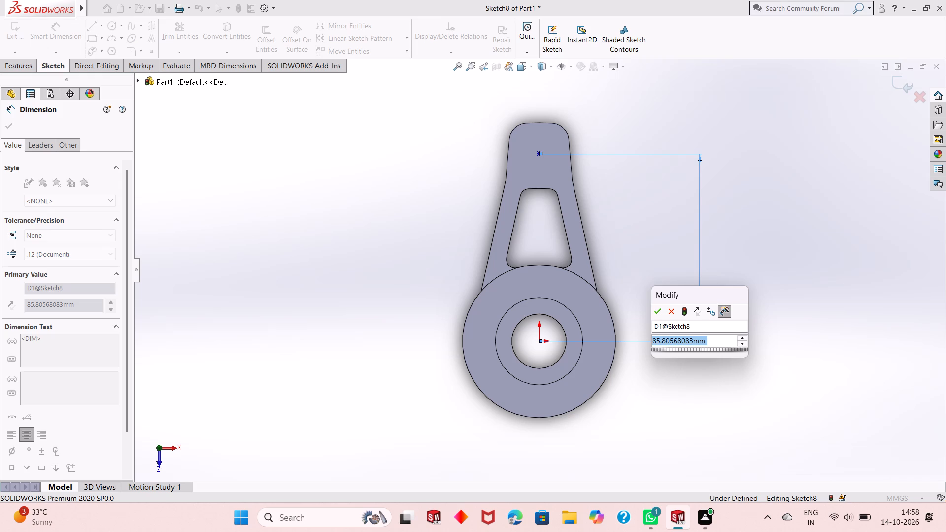
pyautogui.write('170/2')
pyautogui.press('Return')
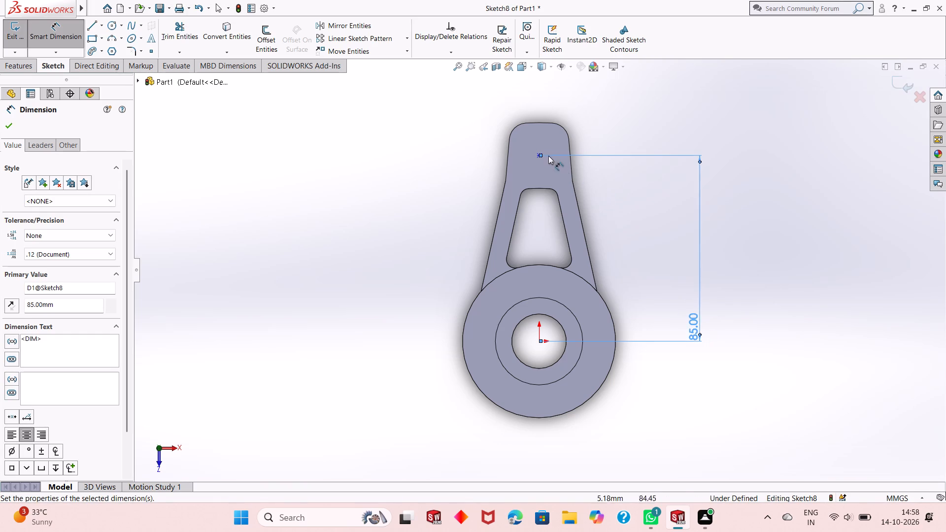
pyautogui.scroll(-7, 548, 155)
pyautogui.press('Escape')
pyautogui.press('Escape')
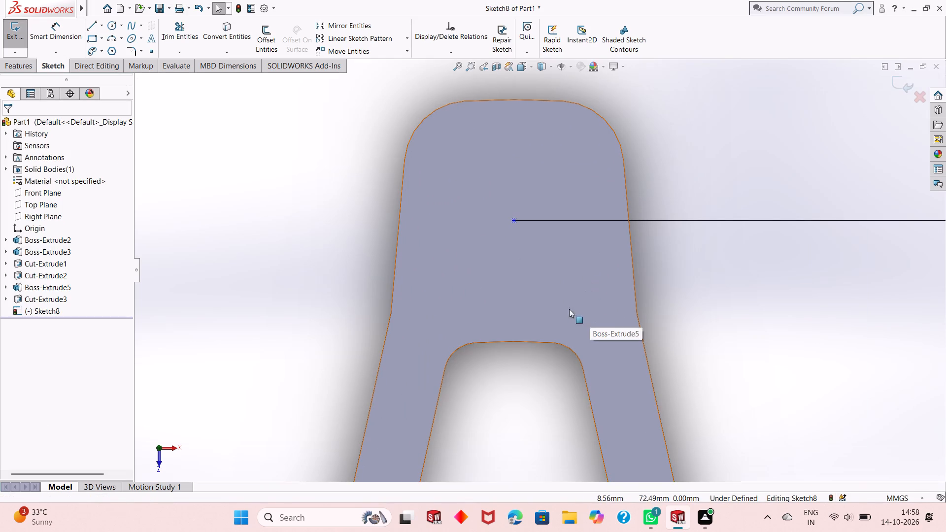
# Add a vertical relation between the sketch point on the tooth and the origin.
pyautogui.scroll(6, 554, 290)
pyautogui.click(531, 255)
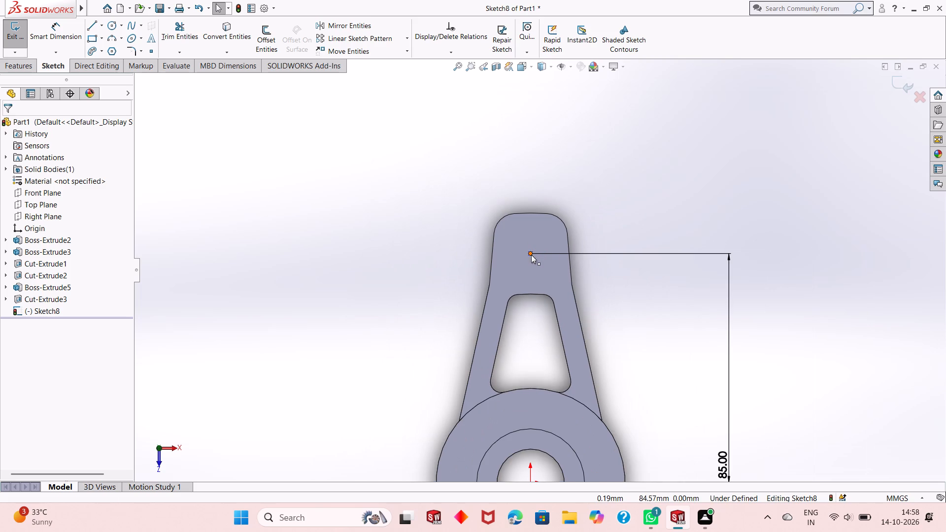
pyautogui.scroll(2, 545, 336)
pyautogui.scroll(-5, 554, 443)
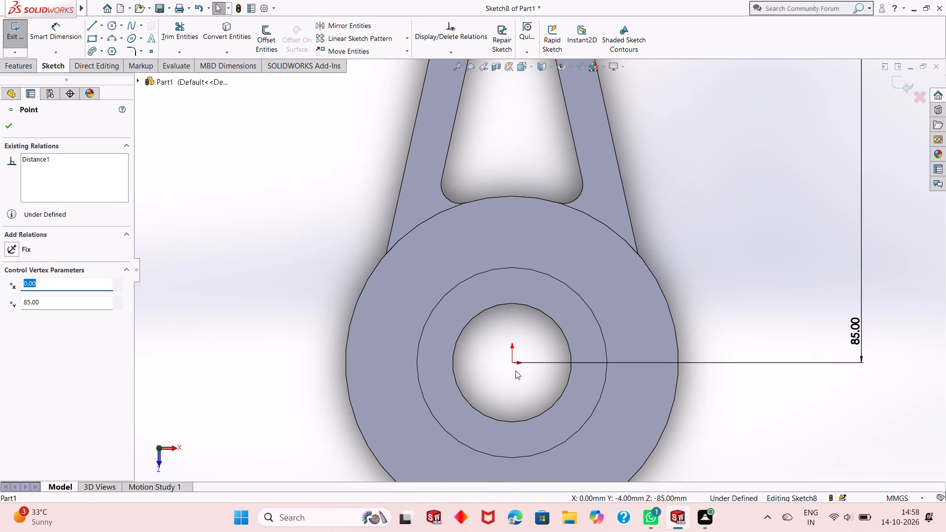
pyautogui.keyDown('ctrl'); pyautogui.click(512, 362); pyautogui.keyUp('ctrl')
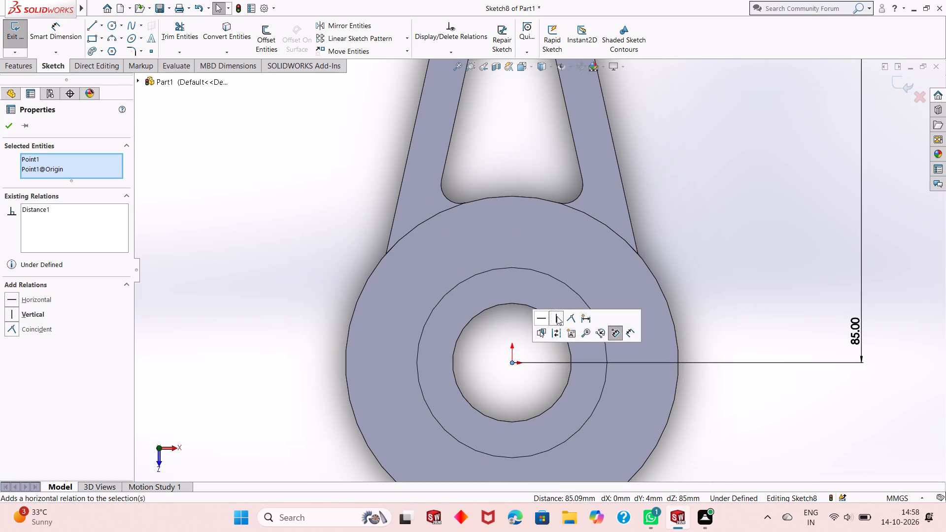
pyautogui.click(557, 316)
pyautogui.click(12, 122)
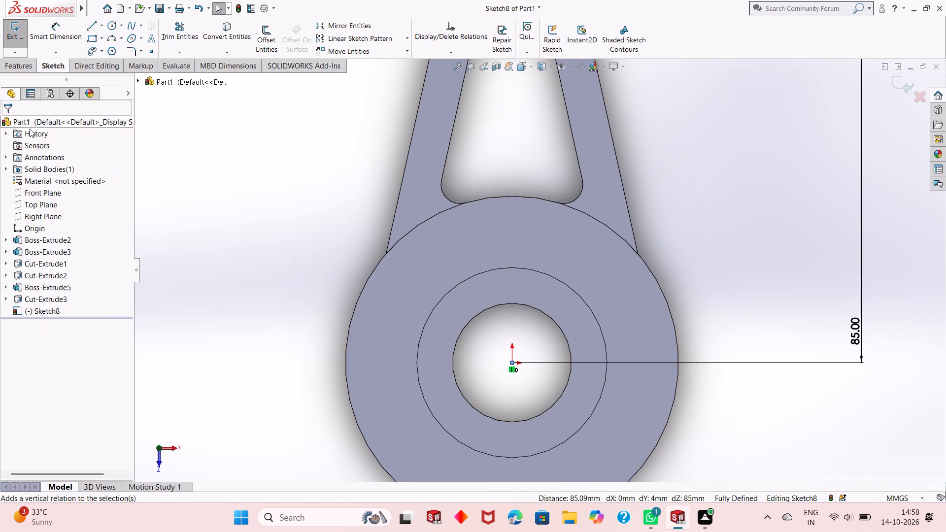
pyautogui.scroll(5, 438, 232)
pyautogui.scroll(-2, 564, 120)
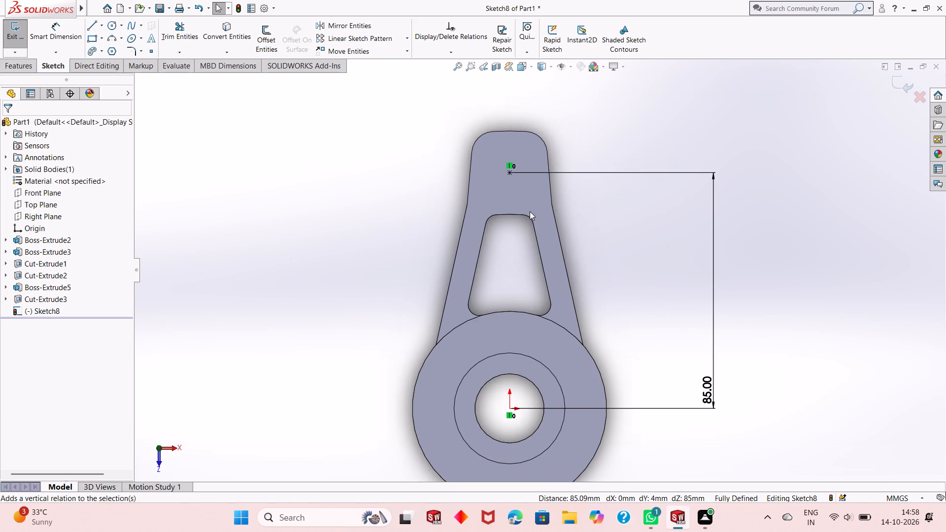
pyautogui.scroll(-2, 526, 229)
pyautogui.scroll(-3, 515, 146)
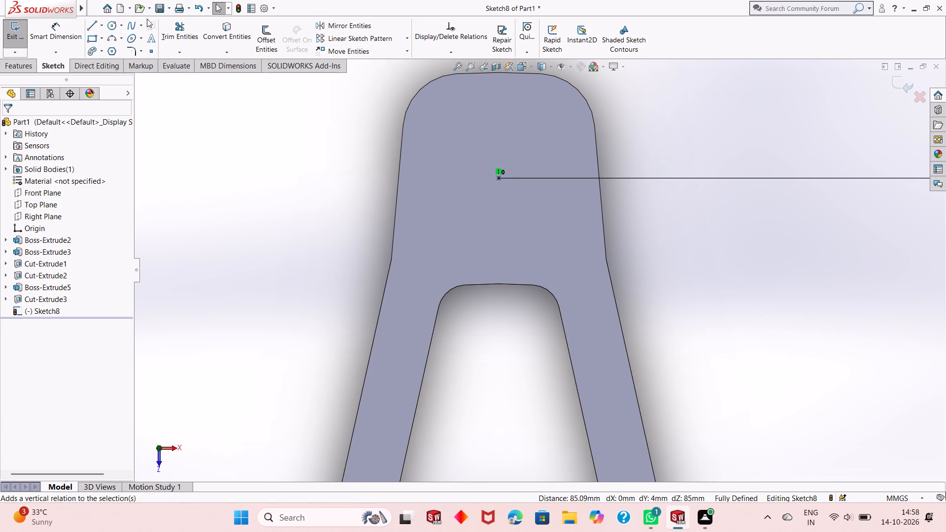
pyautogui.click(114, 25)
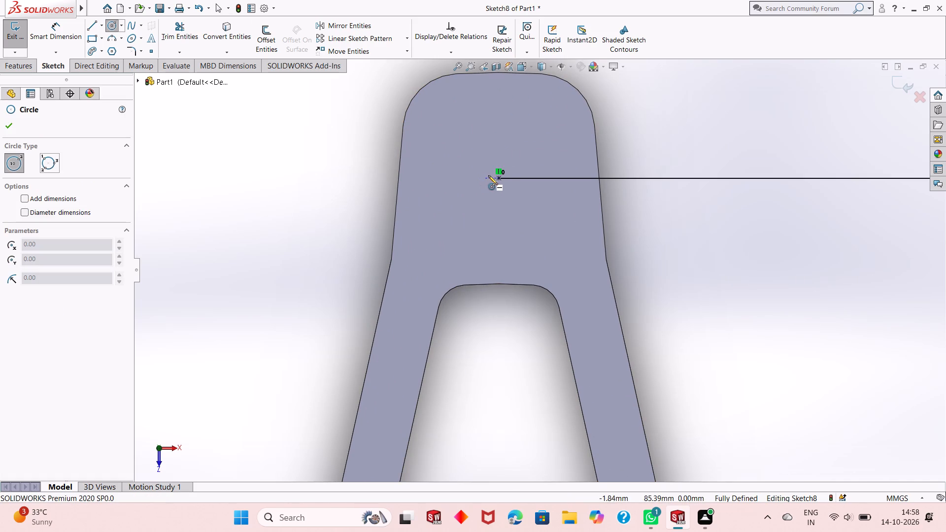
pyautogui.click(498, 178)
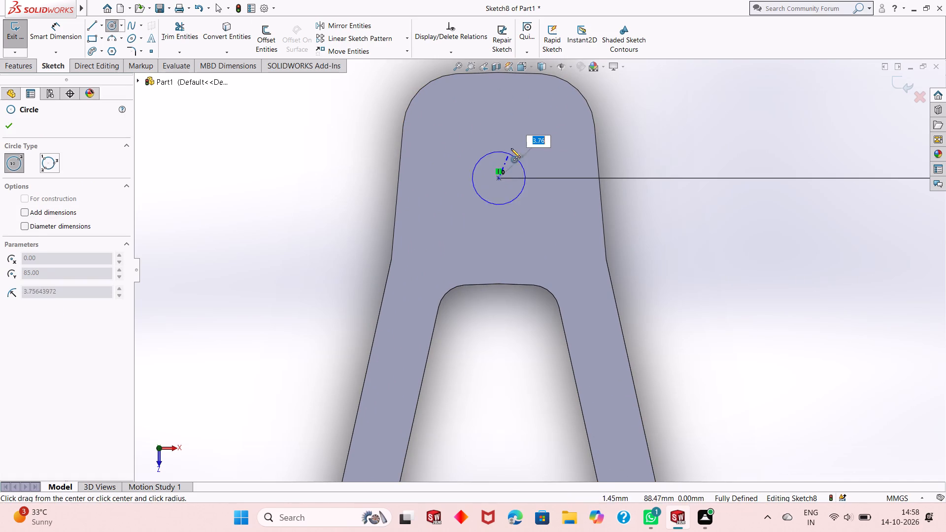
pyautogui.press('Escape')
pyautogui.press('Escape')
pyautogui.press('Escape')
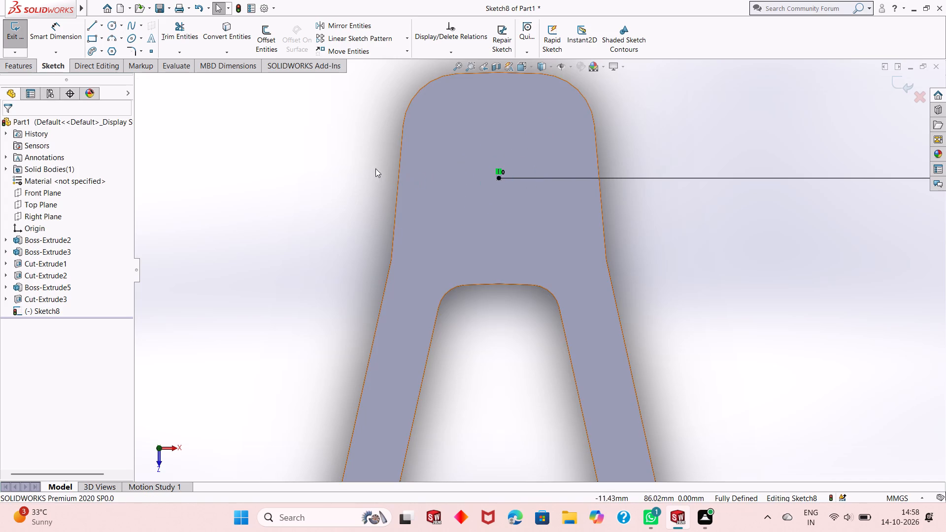
# Exit the sketch, keeping the positioned point on the tooth's face.
pyautogui.click(896, 81)
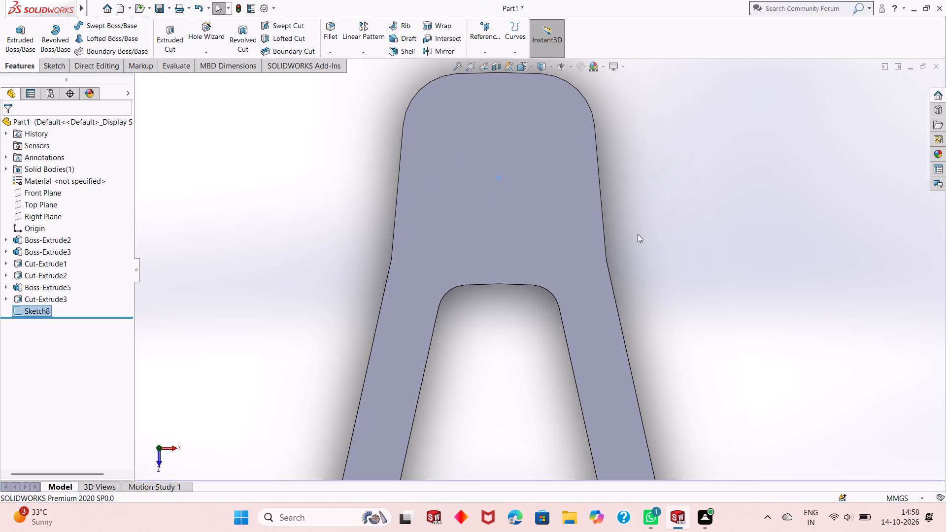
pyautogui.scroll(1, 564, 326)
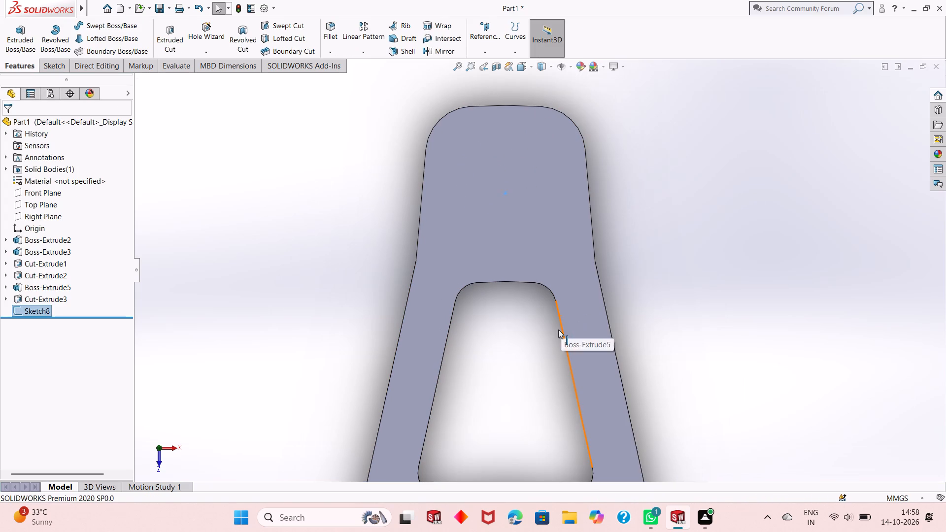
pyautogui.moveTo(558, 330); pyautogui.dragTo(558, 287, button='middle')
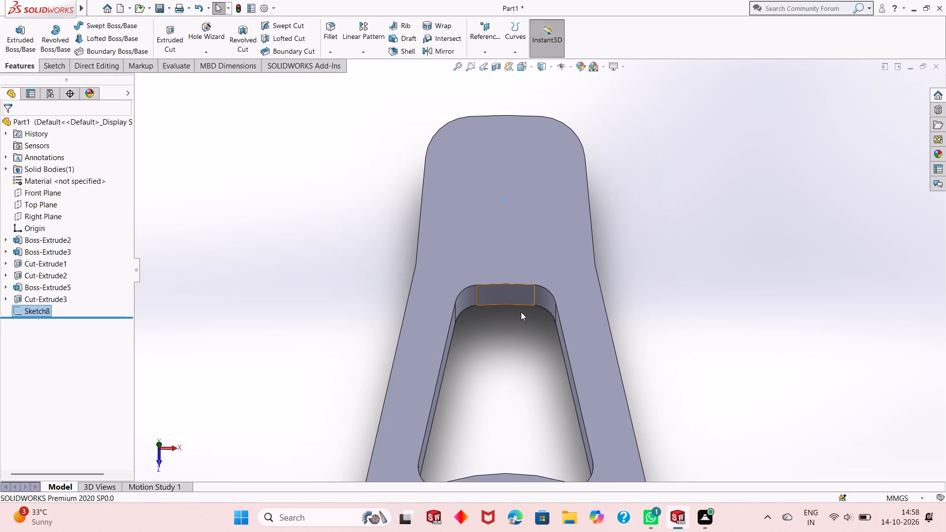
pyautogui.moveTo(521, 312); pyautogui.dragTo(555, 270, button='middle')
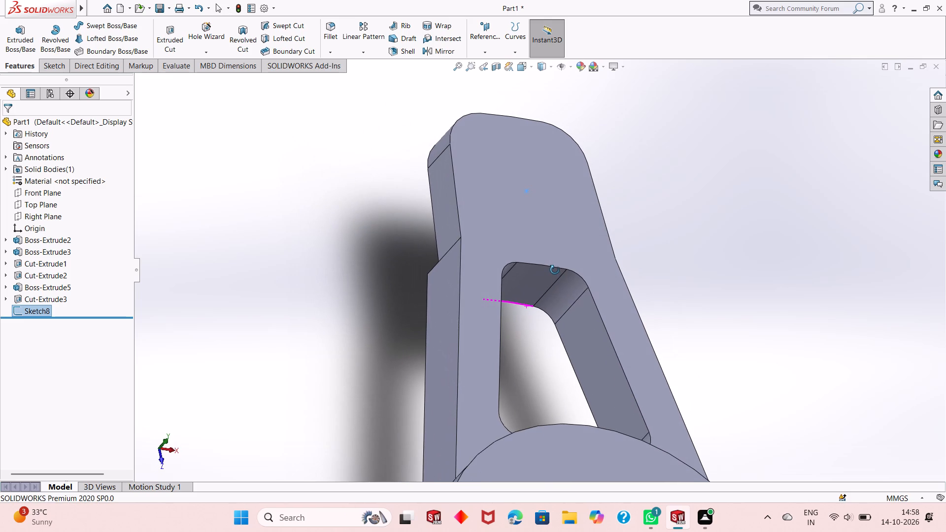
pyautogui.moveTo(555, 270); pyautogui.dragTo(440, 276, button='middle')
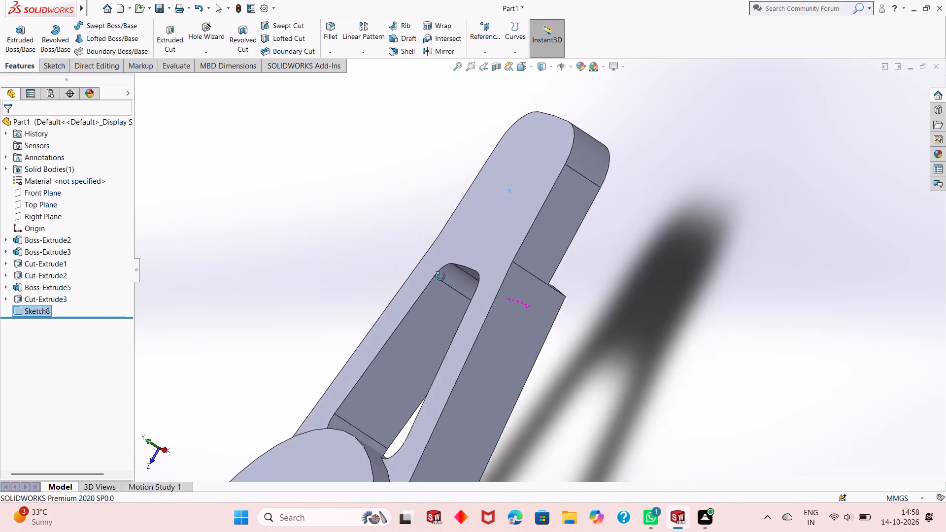
# Start a counterbored legacy hole with the Hole Wizard, setting its diameter to 6 mm and depth to 12 mm.
pyautogui.moveTo(440, 276); pyautogui.dragTo(481, 346, button='middle')
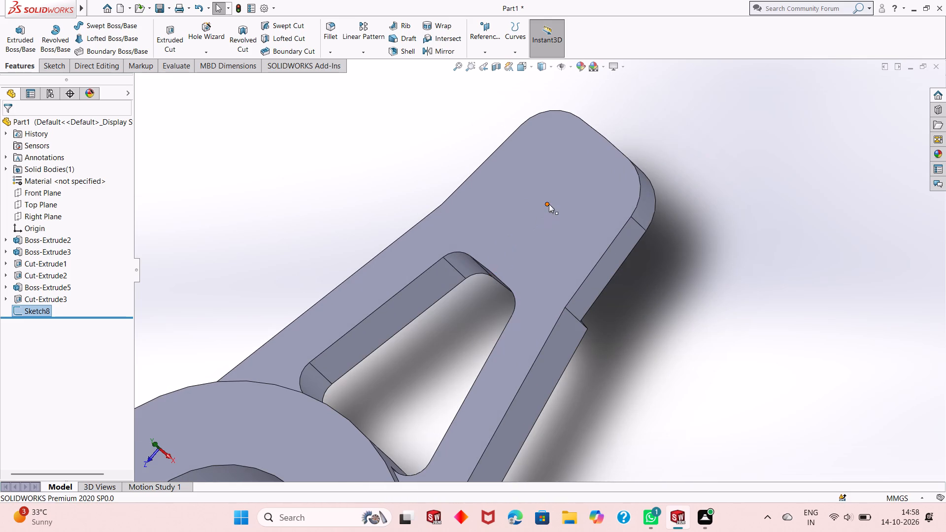
pyautogui.scroll(2, 458, 331)
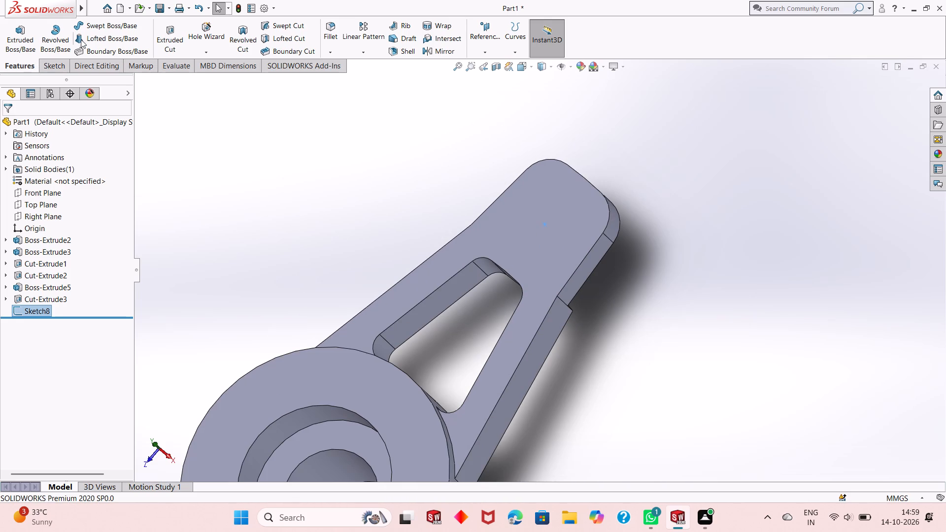
pyautogui.click(206, 38)
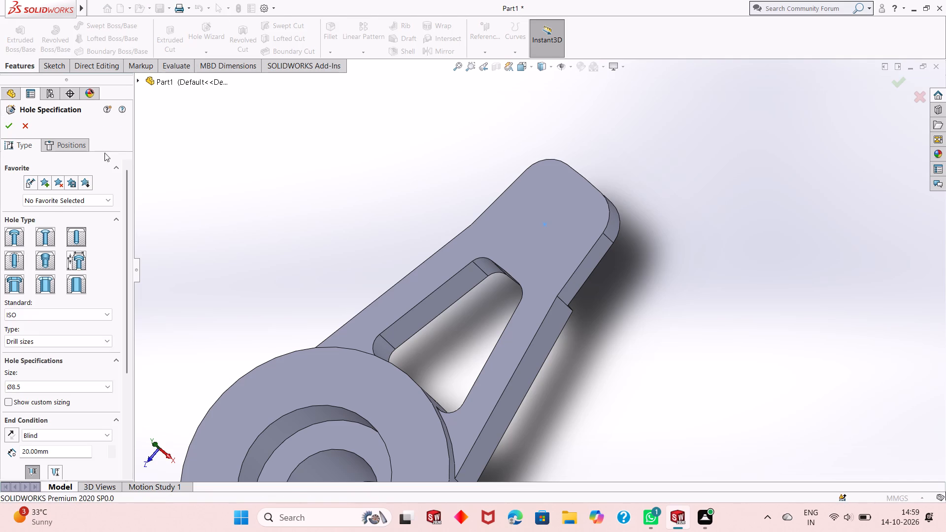
pyautogui.click(71, 260)
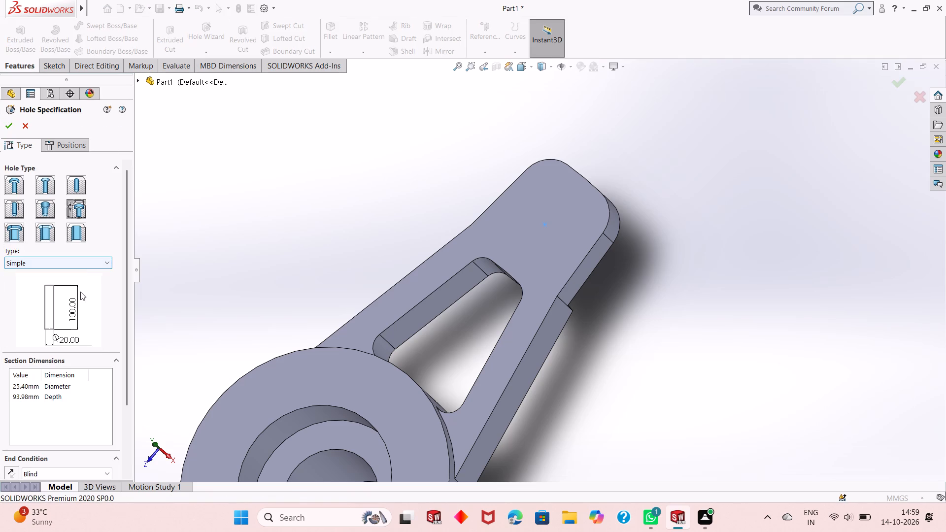
pyautogui.click(85, 259)
pyautogui.click(71, 331)
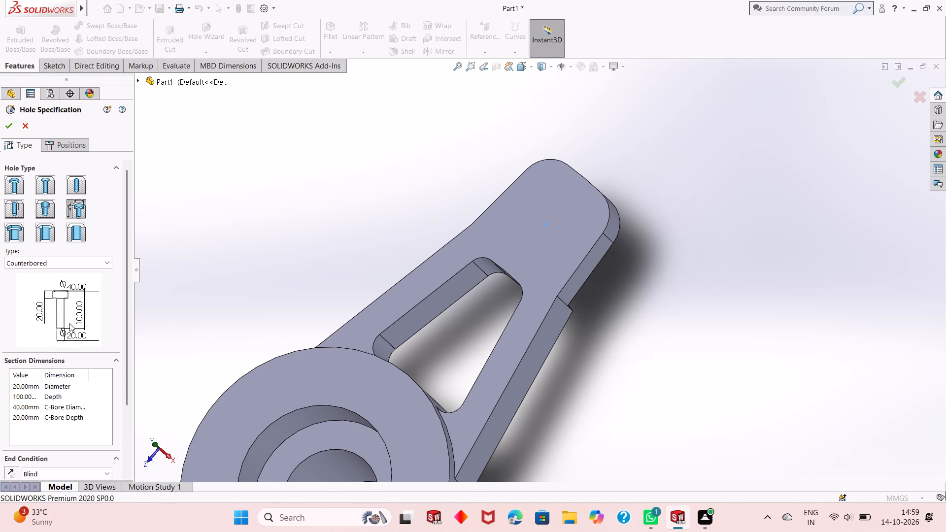
pyautogui.doubleClick(24, 388)
pyautogui.press('6')
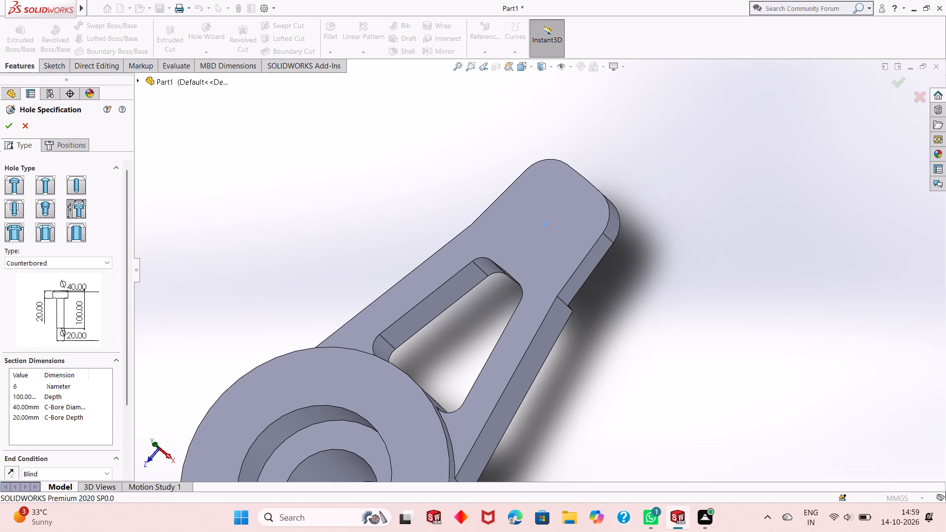
pyautogui.press('Return')
pyautogui.doubleClick(28, 398)
pyautogui.press('1')
pyautogui.press('2')
pyautogui.press('Return')
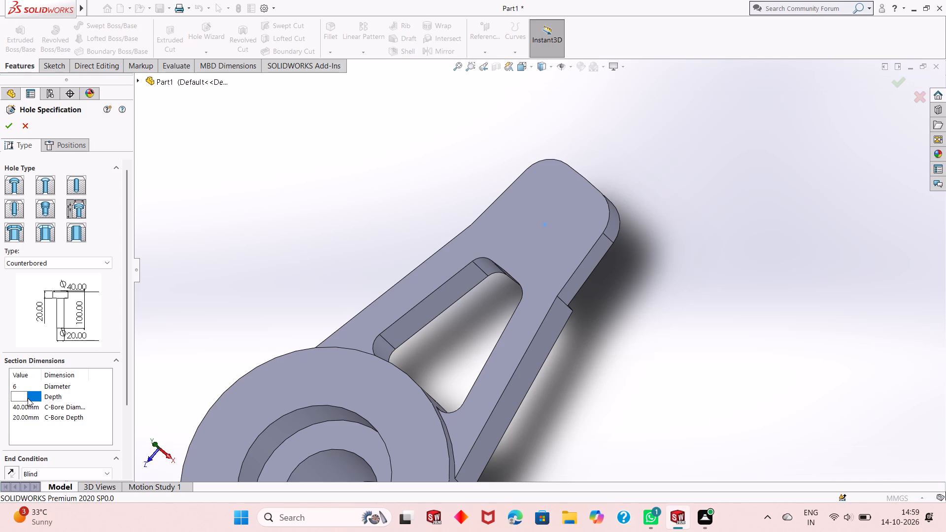
# Set the hole's counterbore diameter to 14 mm and counterbore depth to 4 mm.
pyautogui.doubleClick(28, 405)
pyautogui.write('14')
pyautogui.press('Return')
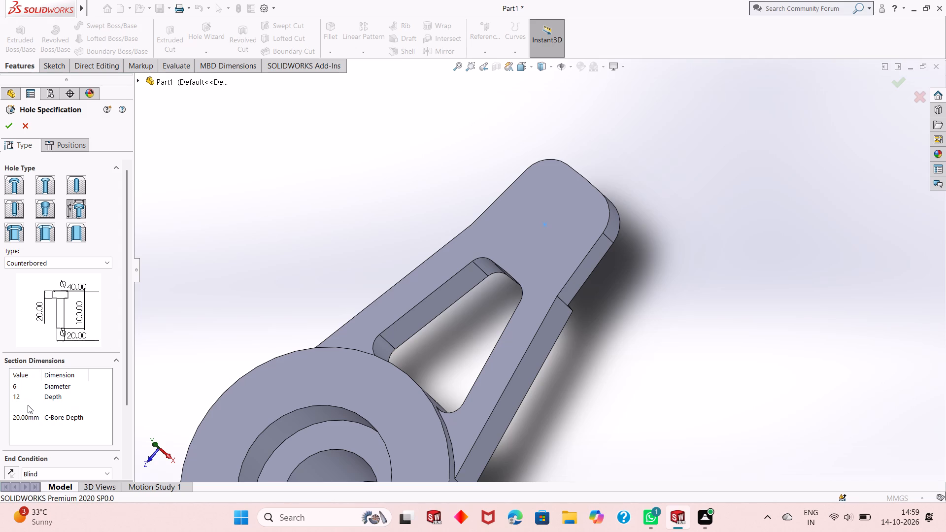
pyautogui.doubleClick(14, 415)
pyautogui.press('4')
pyautogui.press('Return')
# Place the counterbored hole on the tooth's face at the existing sketch point and complete it.
pyautogui.click(75, 146)
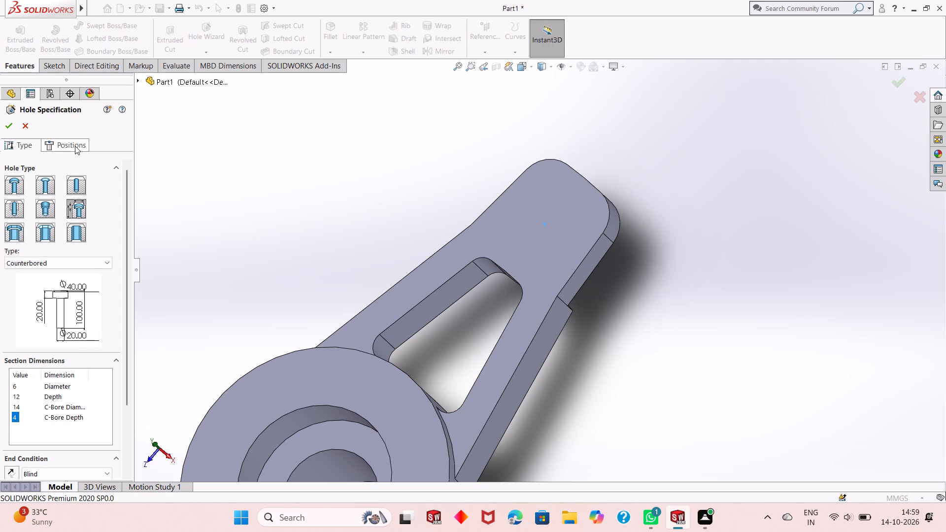
pyautogui.click(522, 208)
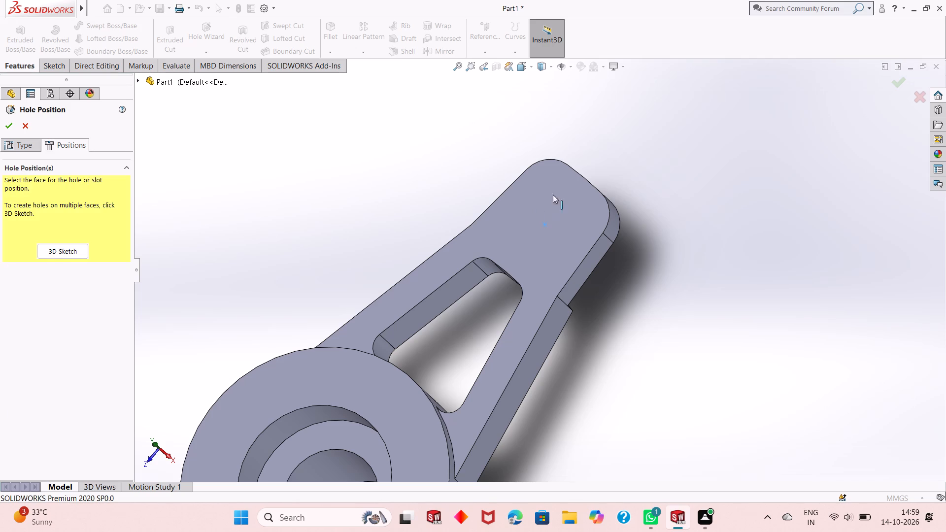
pyautogui.click(545, 224)
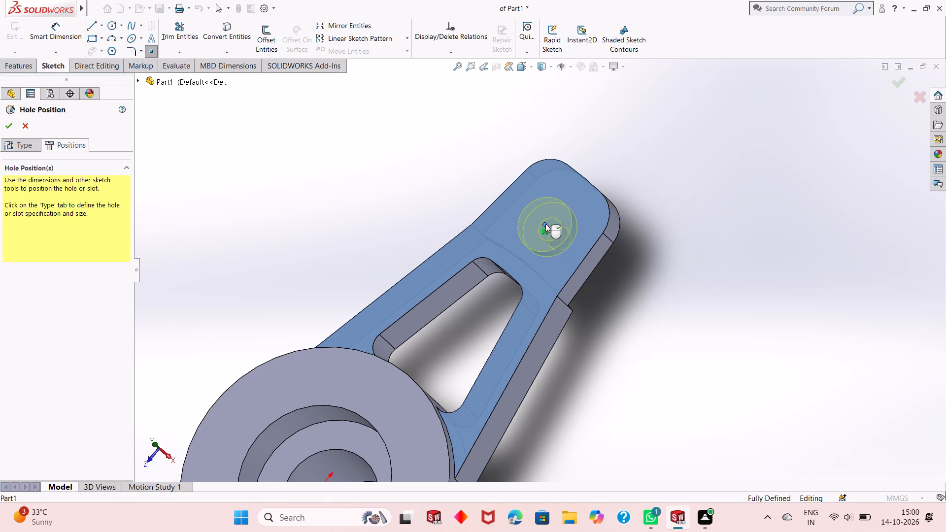
pyautogui.click(6, 124)
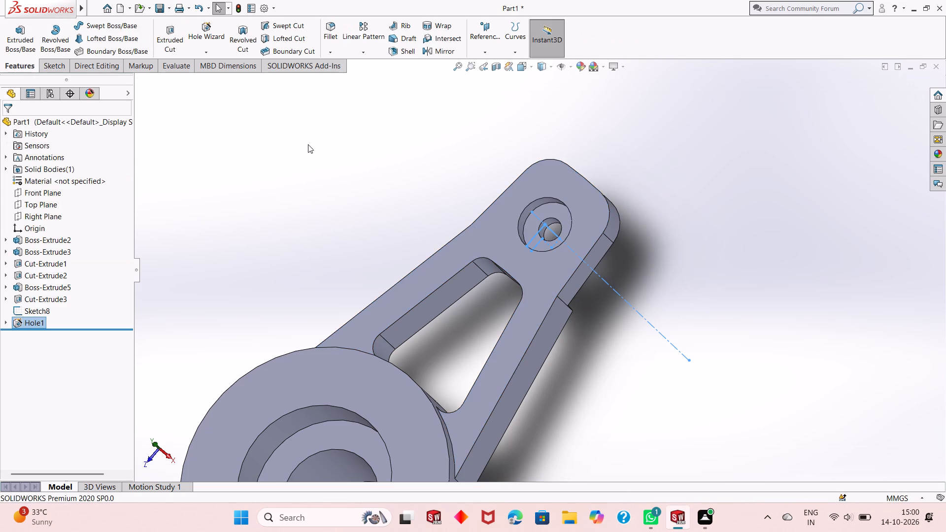
pyautogui.click(348, 160)
# Hide Sketch8, the sketch holding the hole's locating point.
pyautogui.moveTo(643, 317); pyautogui.dragTo(571, 259, button='middle')
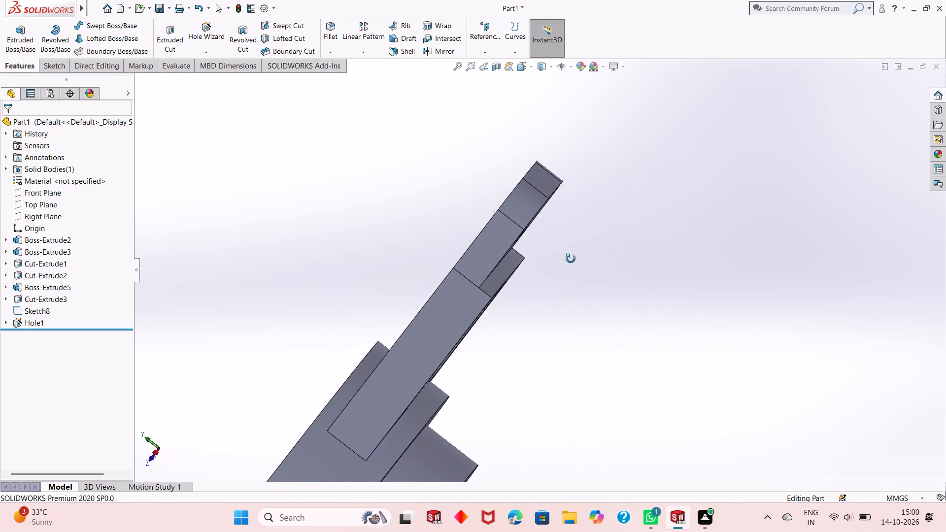
pyautogui.moveTo(571, 259); pyautogui.dragTo(586, 267, button='middle')
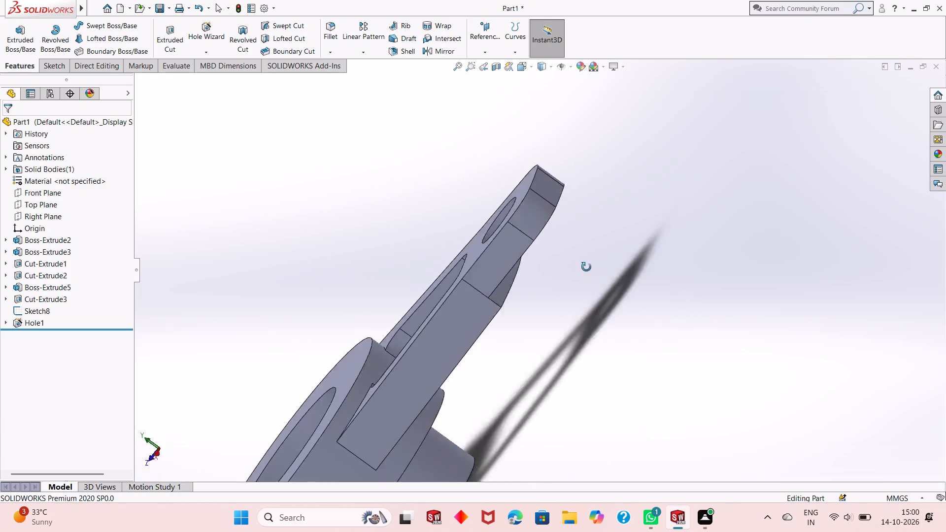
pyautogui.moveTo(586, 267); pyautogui.dragTo(643, 264, button='middle')
pyautogui.scroll(1, 643, 264)
pyautogui.scroll(-3, 573, 246)
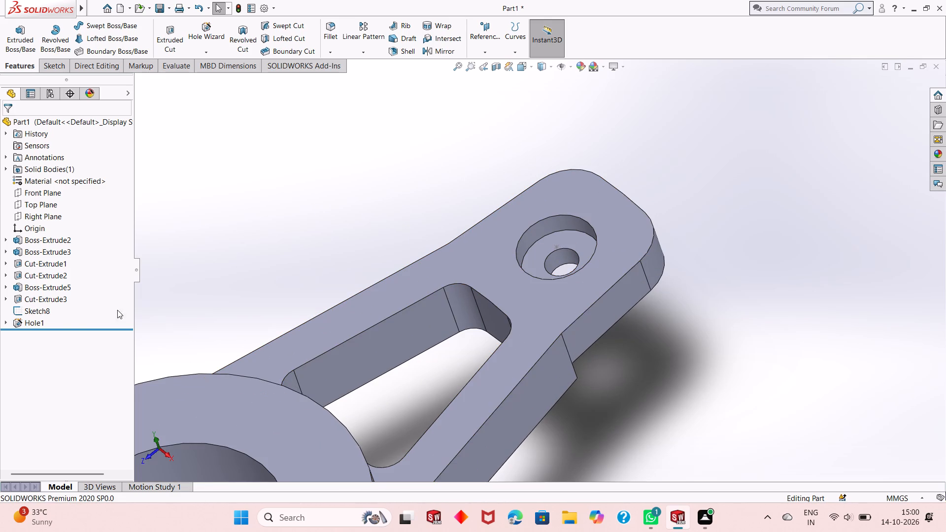
pyautogui.click(32, 314)
pyautogui.click(40, 298)
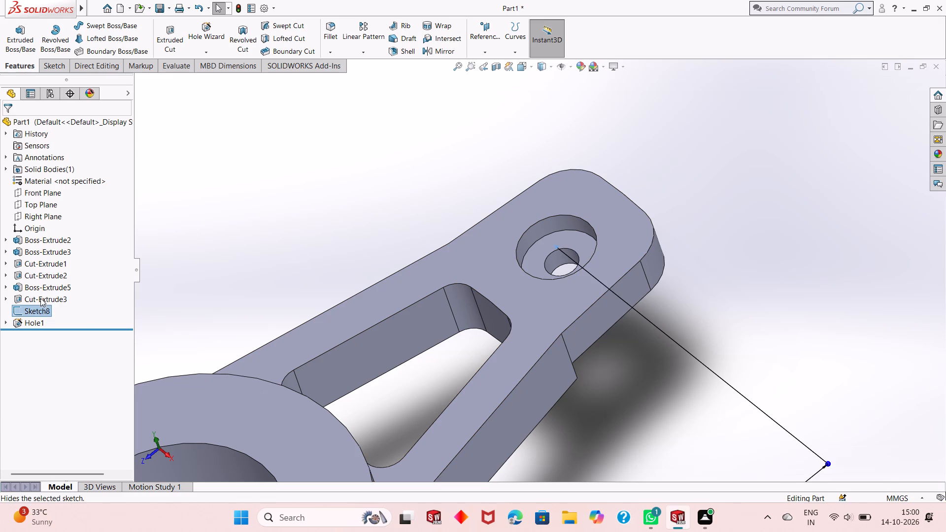
# Examine the part from several sides, checking the hub, the arm cutout and the counterbored hole.
pyautogui.scroll(3, 526, 328)
pyautogui.moveTo(507, 333); pyautogui.dragTo(510, 333, button='middle')
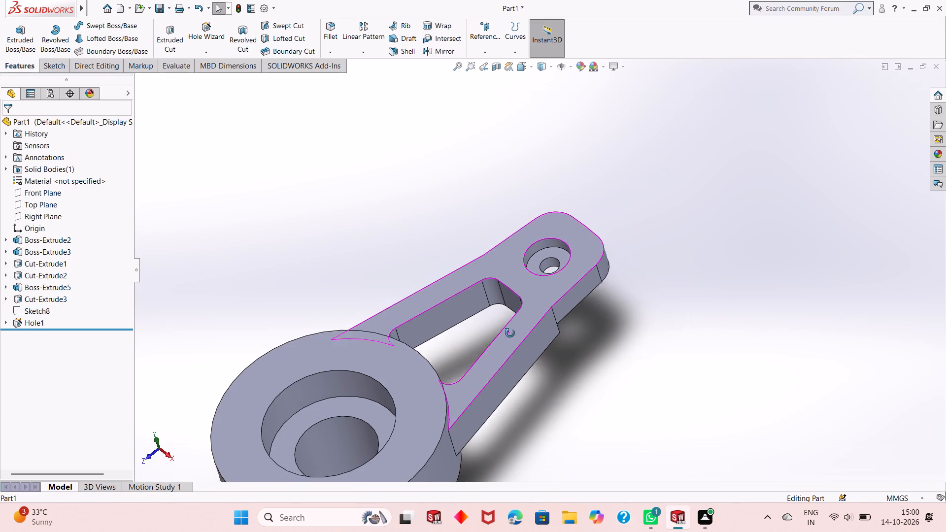
pyautogui.moveTo(510, 333); pyautogui.dragTo(460, 214, button='middle')
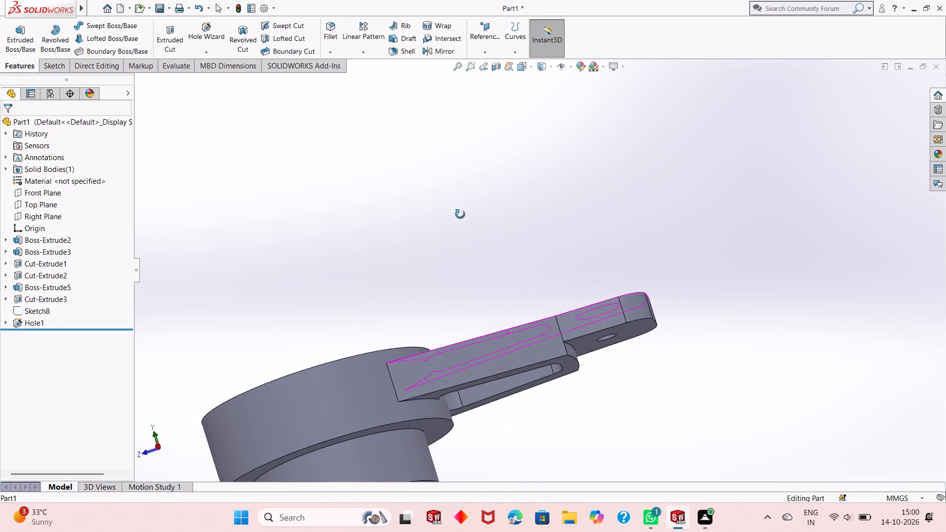
pyautogui.moveTo(460, 214); pyautogui.dragTo(447, 308, button='middle')
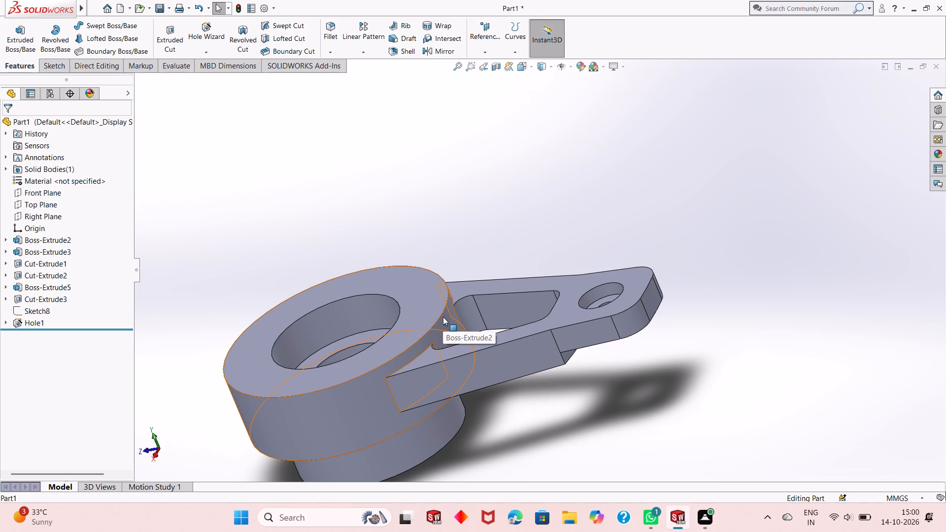
pyautogui.scroll(1, 512, 370)
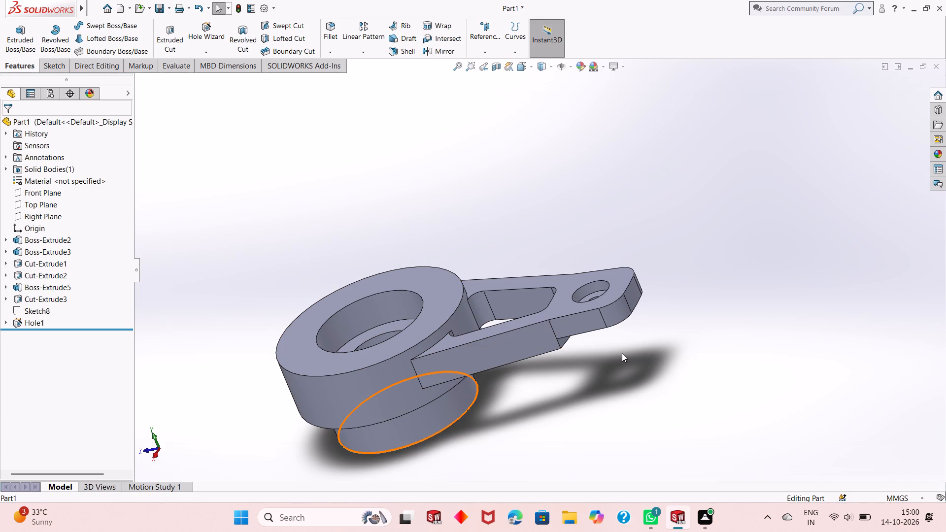
pyautogui.scroll(-2, 464, 341)
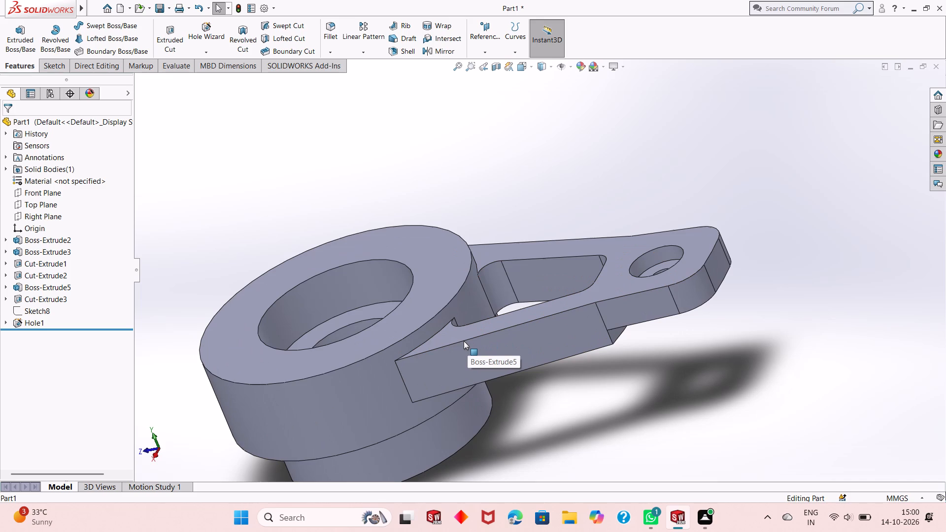
pyautogui.scroll(1, 463, 340)
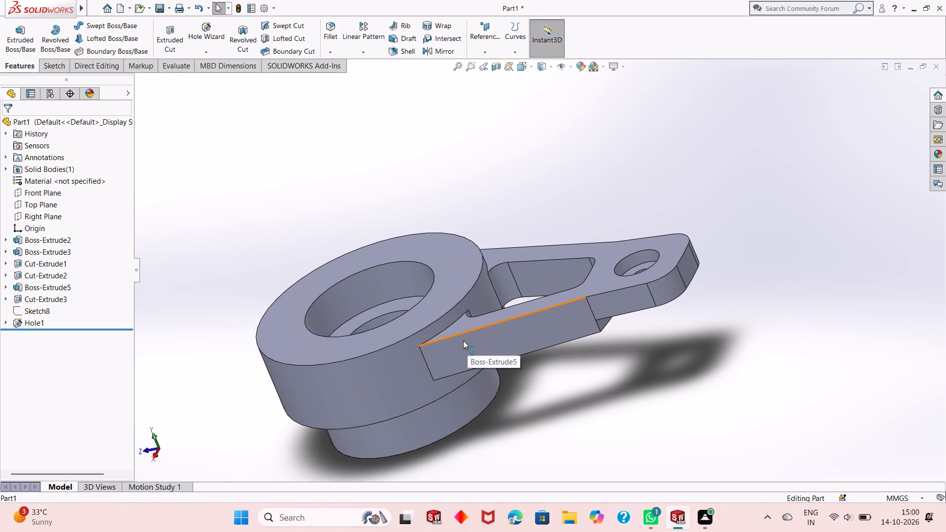
pyautogui.scroll(1, 505, 350)
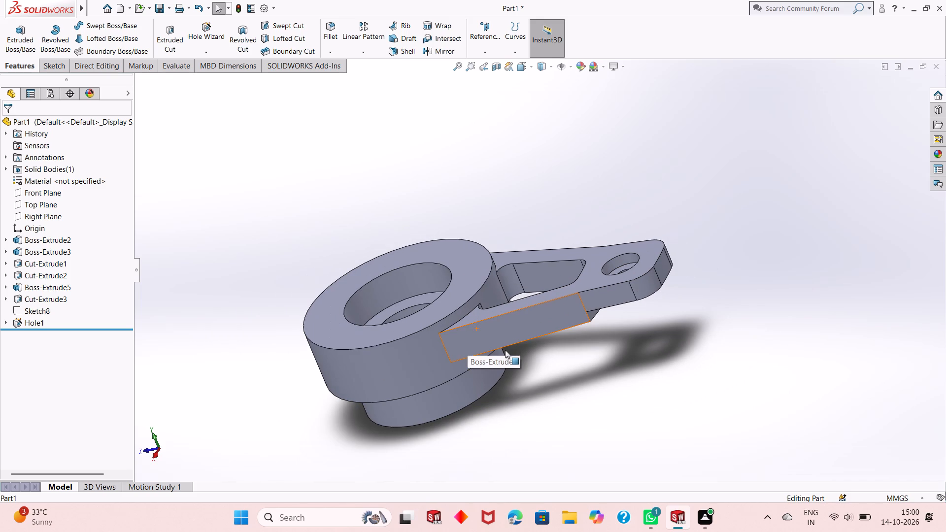
pyautogui.moveTo(505, 350); pyautogui.dragTo(592, 311, button='middle')
pyautogui.moveTo(560, 322); pyautogui.dragTo(637, 308, button='middle')
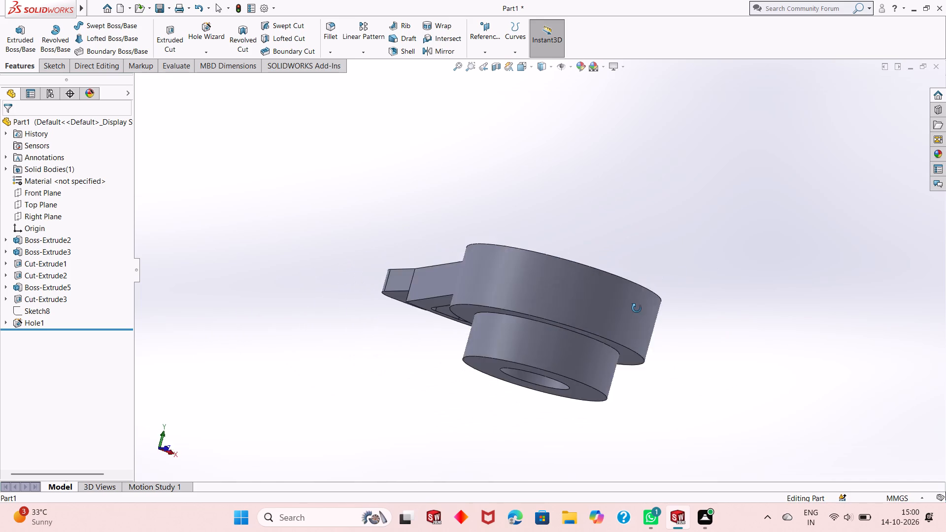
pyautogui.moveTo(637, 308); pyautogui.dragTo(641, 326, button='middle')
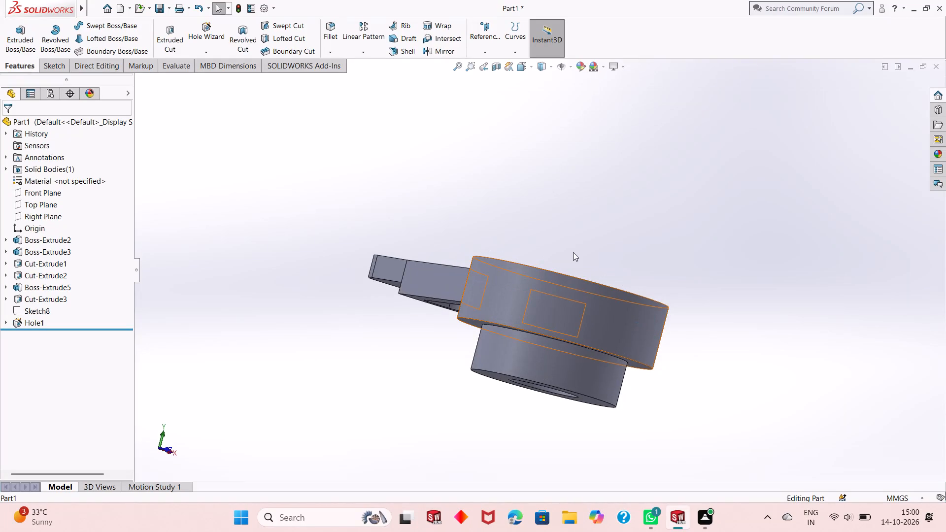
pyautogui.moveTo(574, 253); pyautogui.dragTo(564, 333, button='middle')
pyautogui.scroll(1, 553, 325)
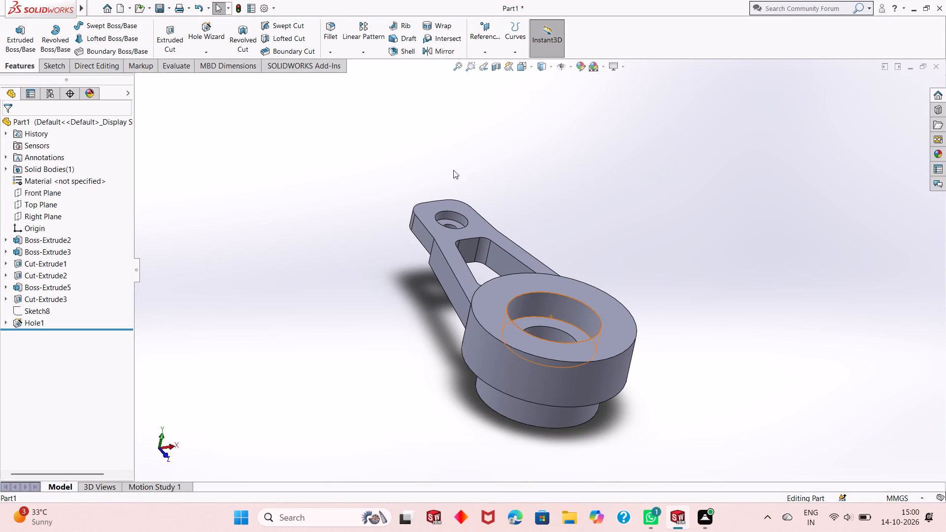
pyautogui.middleClick(537, 311)
pyautogui.scroll(1, 537, 311)
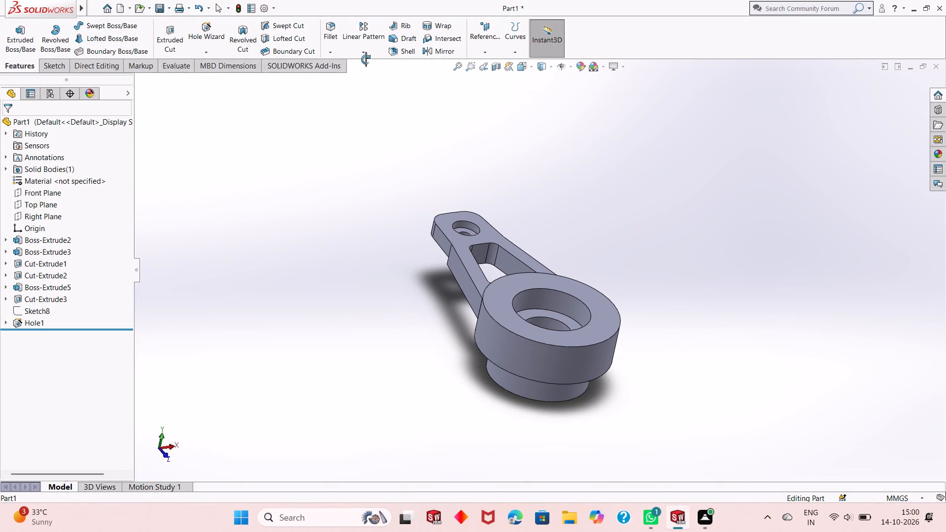
pyautogui.press('Escape')
pyautogui.press('Escape')
pyautogui.press('Escape')
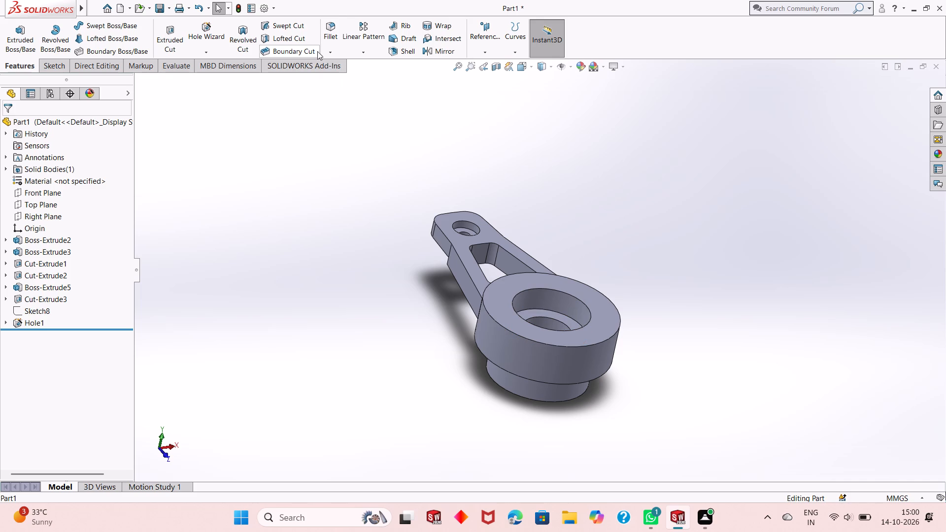
# Start a 2 mm, 45° chamfer and select the upper inner edge loop of the tooth's cutout.
pyautogui.click(323, 51)
pyautogui.click(328, 73)
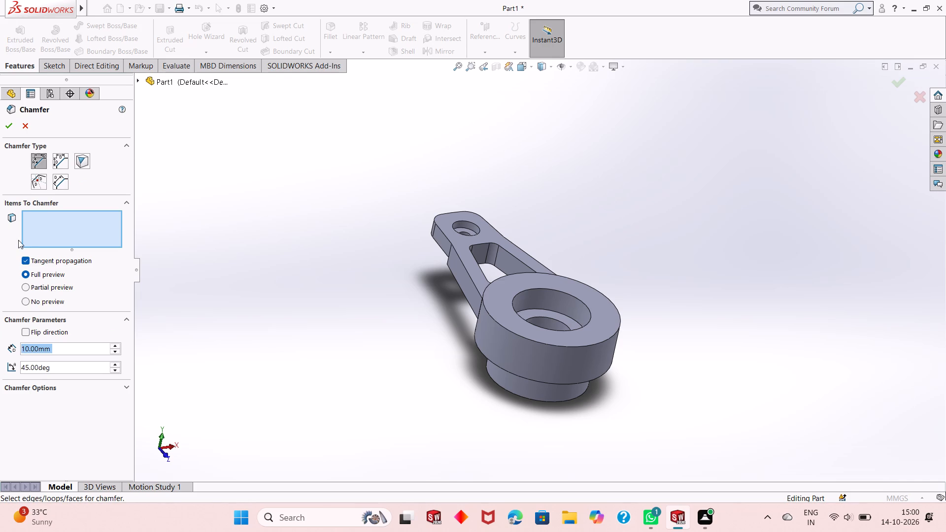
pyautogui.press('2')
pyautogui.press('Return')
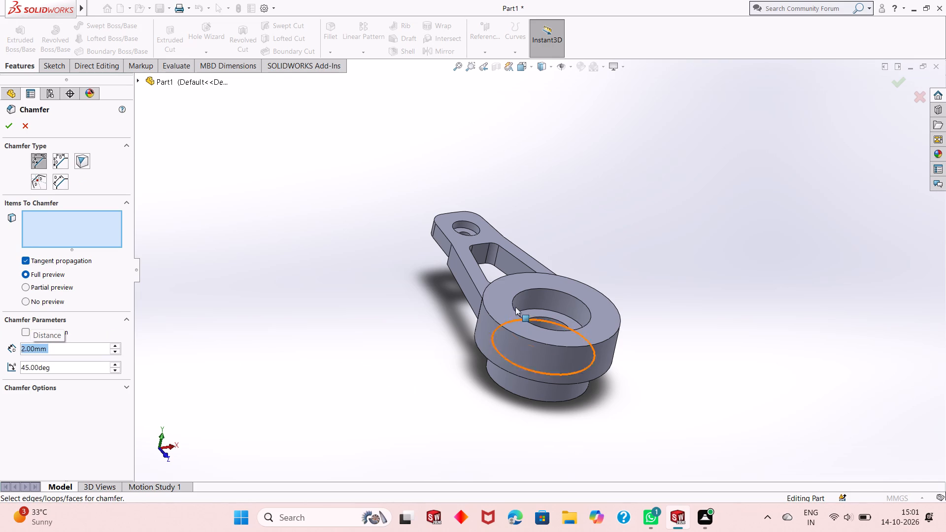
pyautogui.scroll(-7, 481, 244)
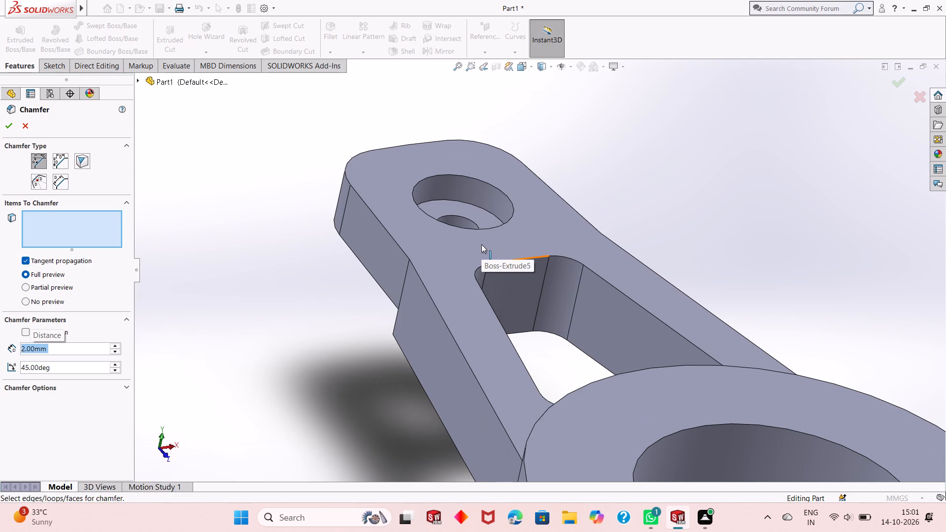
pyautogui.scroll(-1, 481, 244)
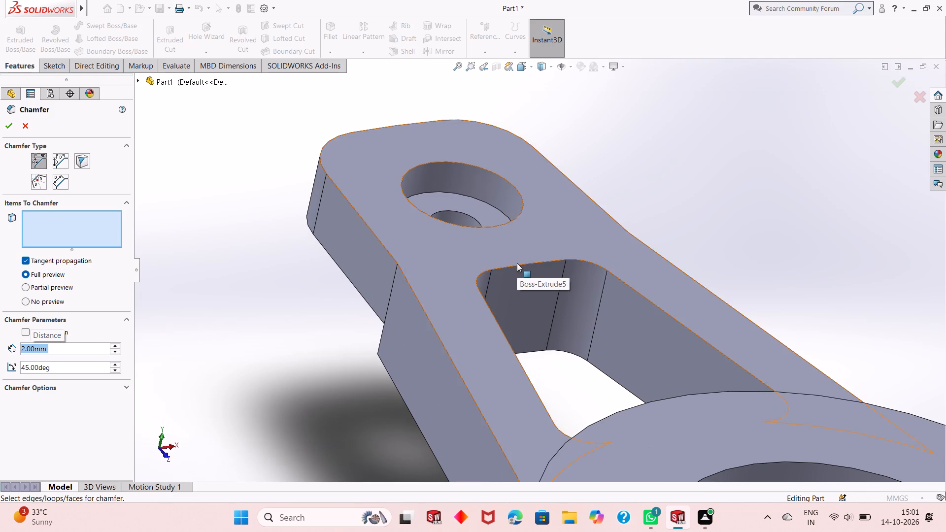
pyautogui.click(530, 263)
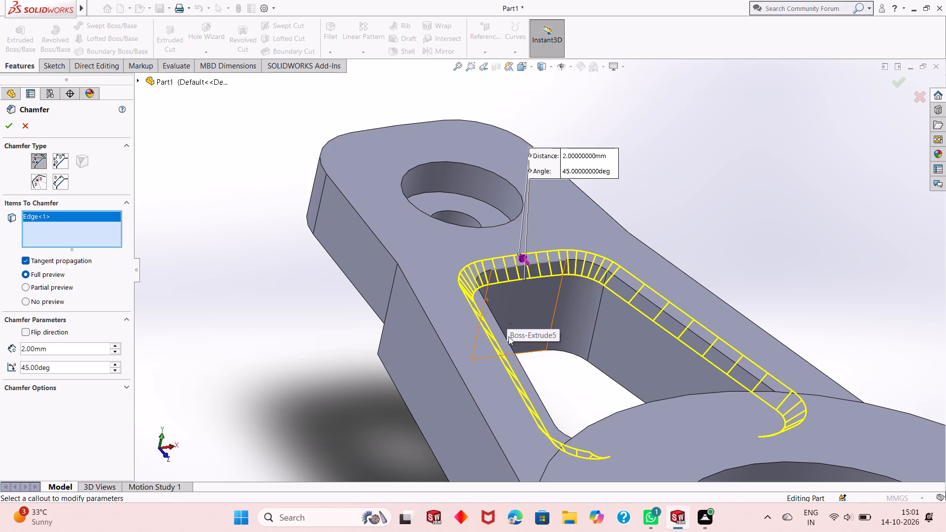
# Add the hub's upper outer circular edge to the chamfer, removing any wrongly picked edge from the selection.
pyautogui.scroll(6, 492, 352)
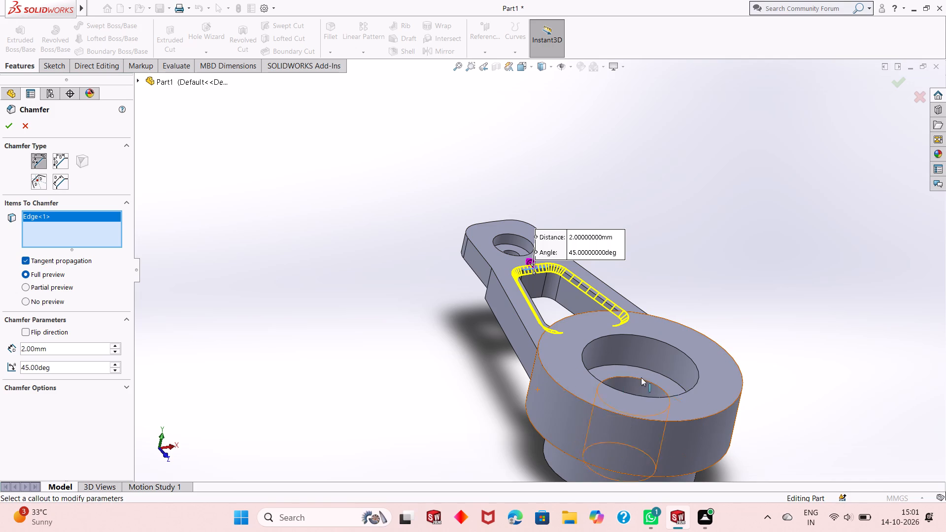
pyautogui.click(582, 402)
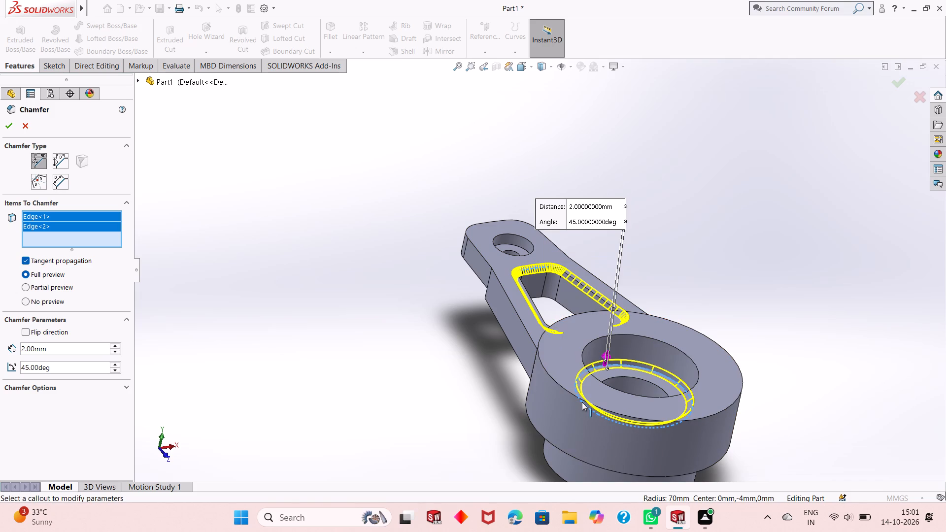
pyautogui.rightClick(50, 224)
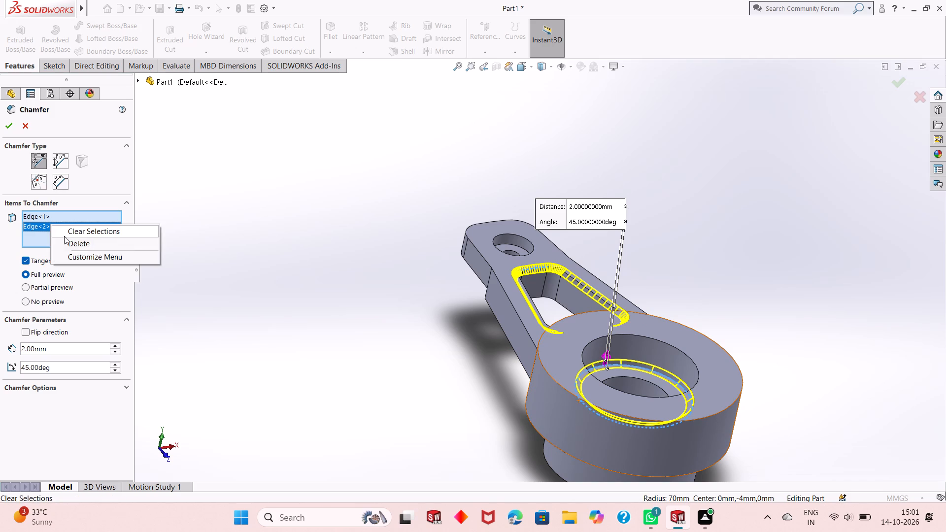
pyautogui.click(68, 242)
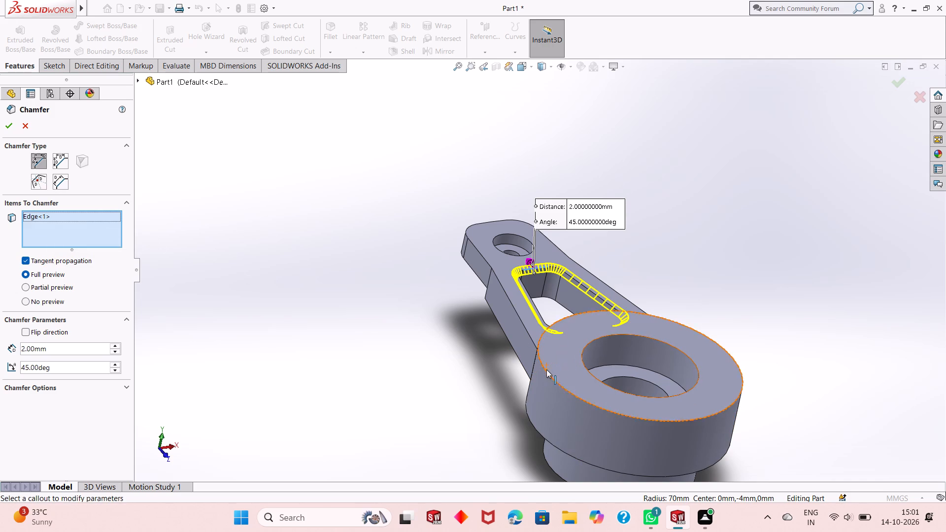
pyautogui.click(546, 369)
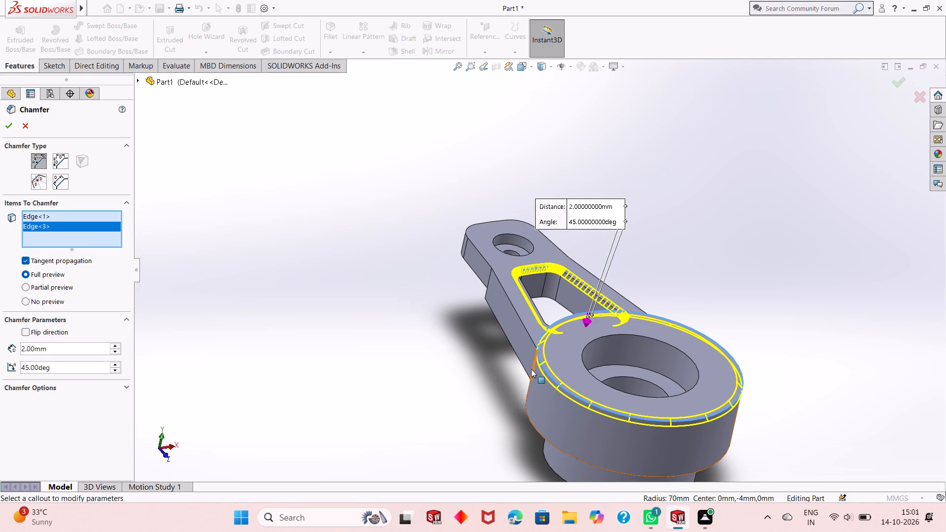
# Add the tooth's upper outer edges around the rounded tip and along one long side to the chamfer.
pyautogui.scroll(2, 545, 380)
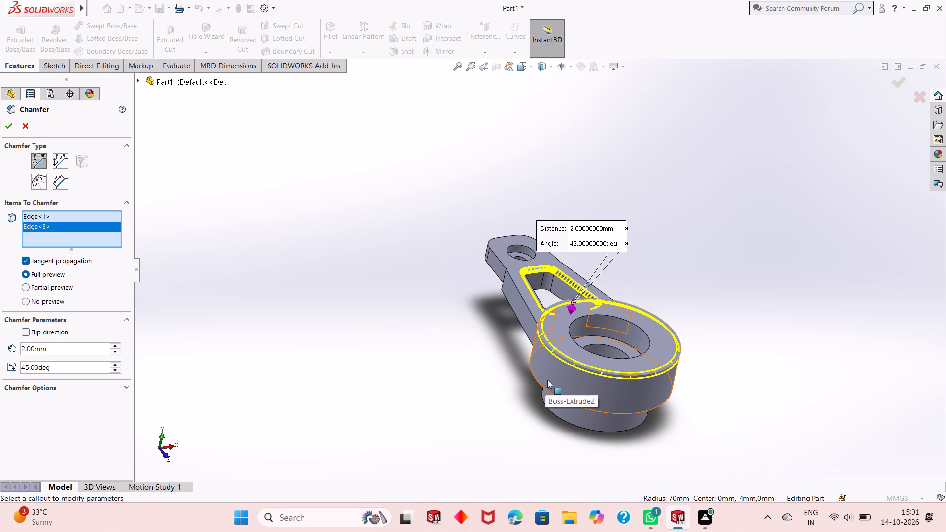
pyautogui.click(501, 236)
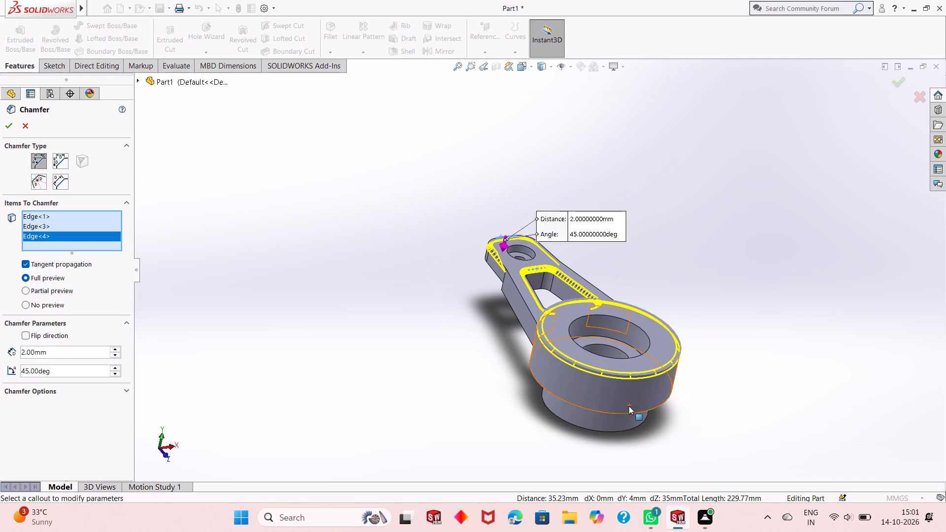
pyautogui.moveTo(522, 336); pyautogui.dragTo(622, 317, button='middle')
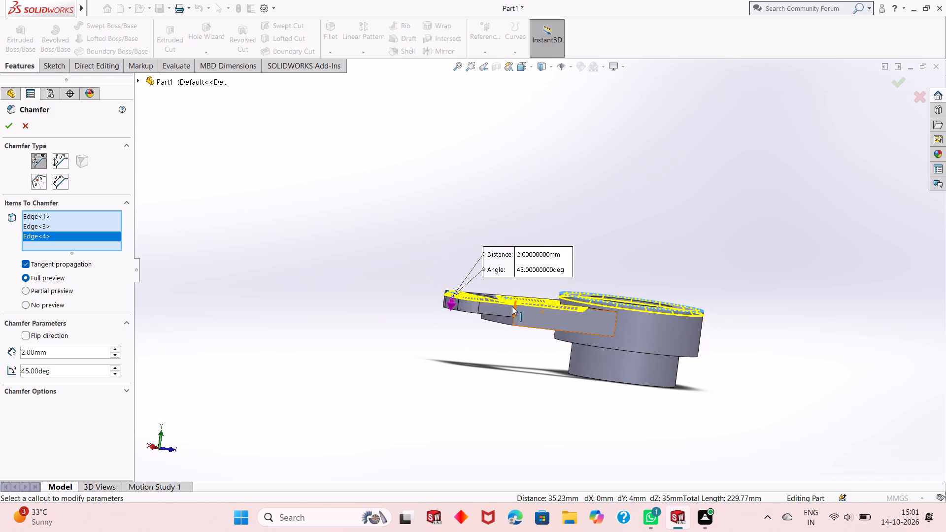
pyautogui.scroll(-4, 508, 306)
pyautogui.moveTo(498, 320); pyautogui.dragTo(486, 395, button='middle')
pyautogui.scroll(1, 485, 396)
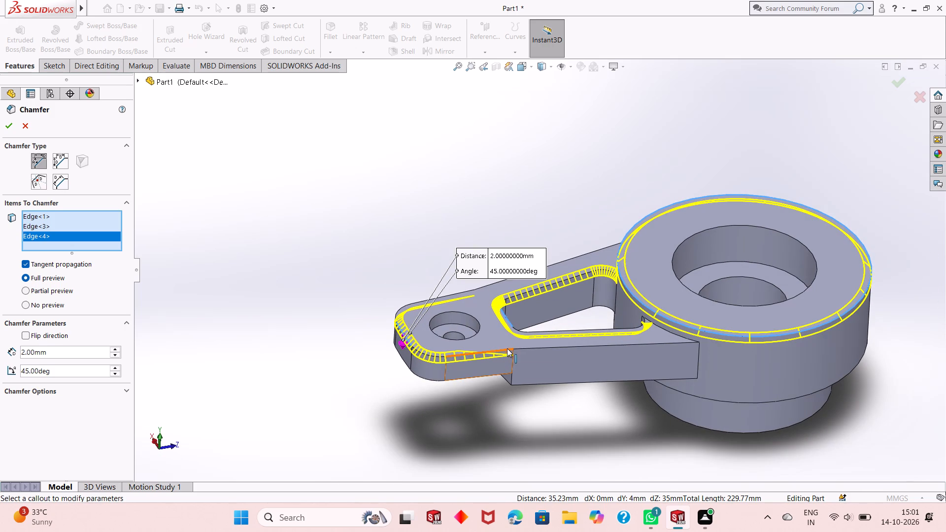
pyautogui.click(507, 348)
pyautogui.click(530, 348)
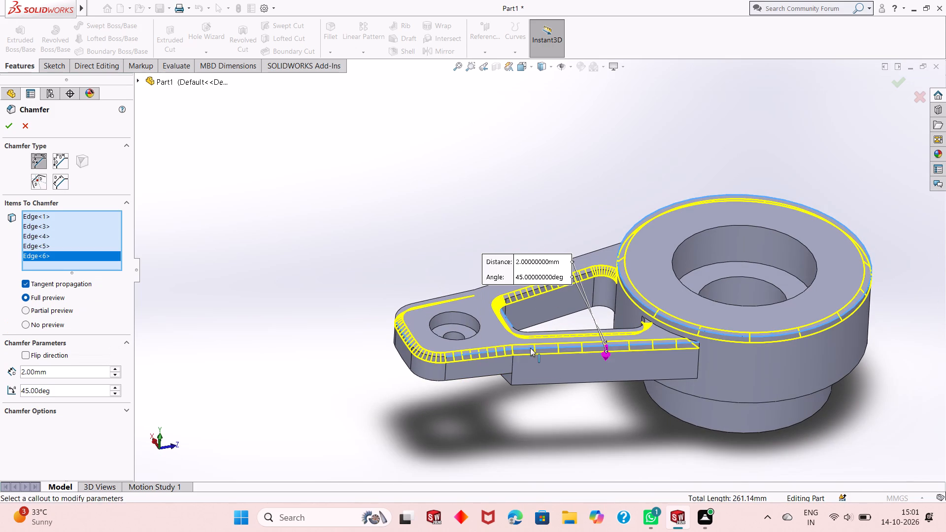
# Add the upper outer edge on the tooth's opposite long side and complete the chamfer.
pyautogui.moveTo(391, 359); pyautogui.dragTo(403, 343, button='middle')
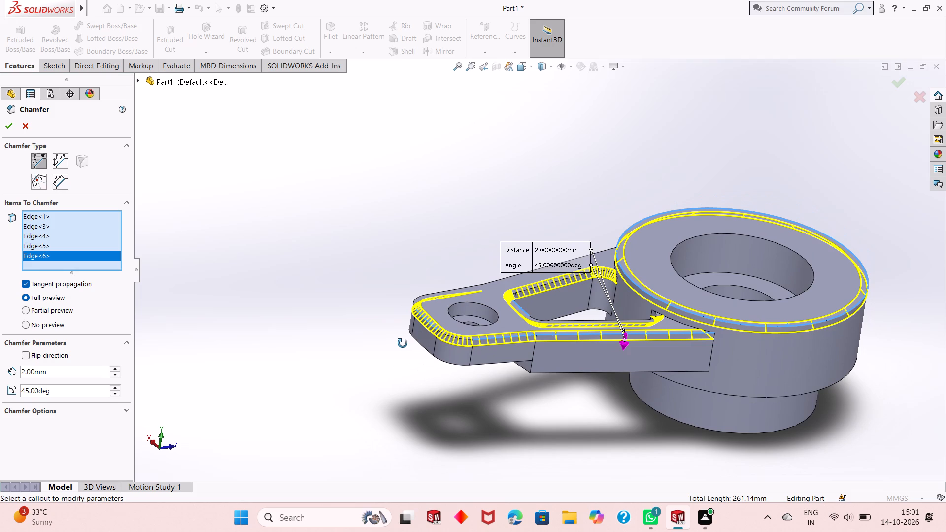
pyautogui.moveTo(403, 343); pyautogui.dragTo(614, 451, button='middle')
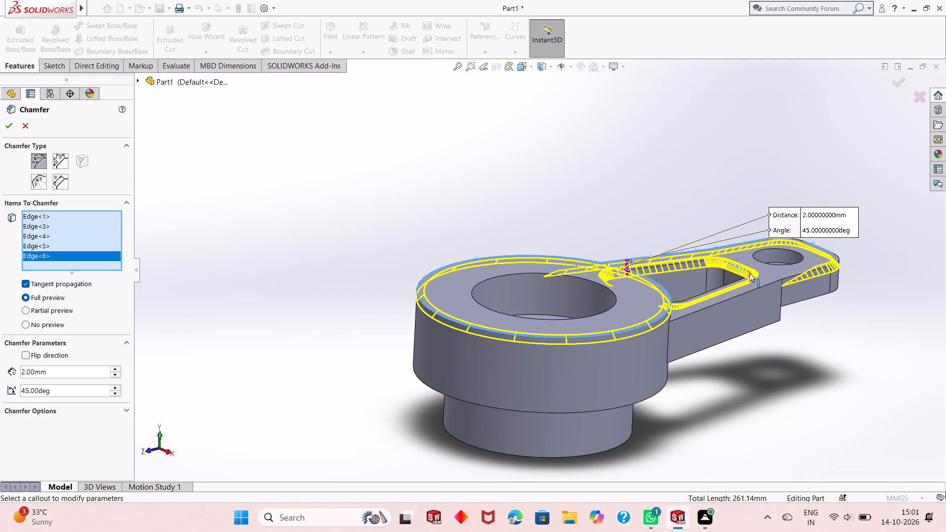
pyautogui.scroll(-4, 754, 274)
pyautogui.click(732, 293)
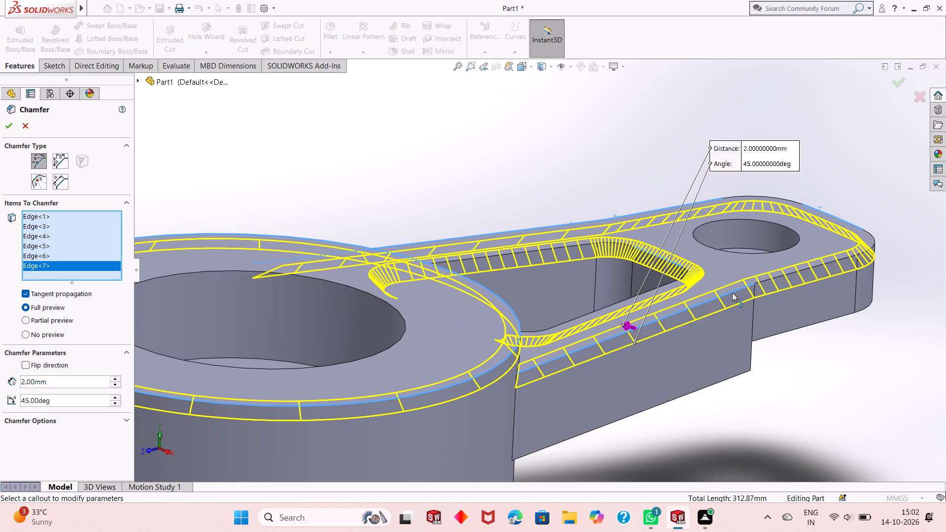
pyautogui.scroll(5, 617, 332)
pyautogui.moveTo(666, 336); pyautogui.dragTo(632, 319, button='middle')
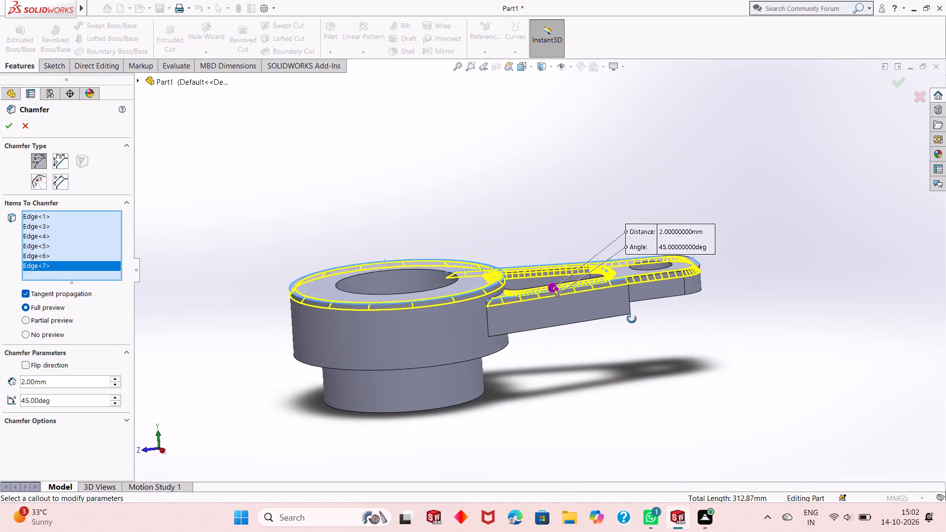
pyautogui.moveTo(632, 319); pyautogui.dragTo(598, 393, button='middle')
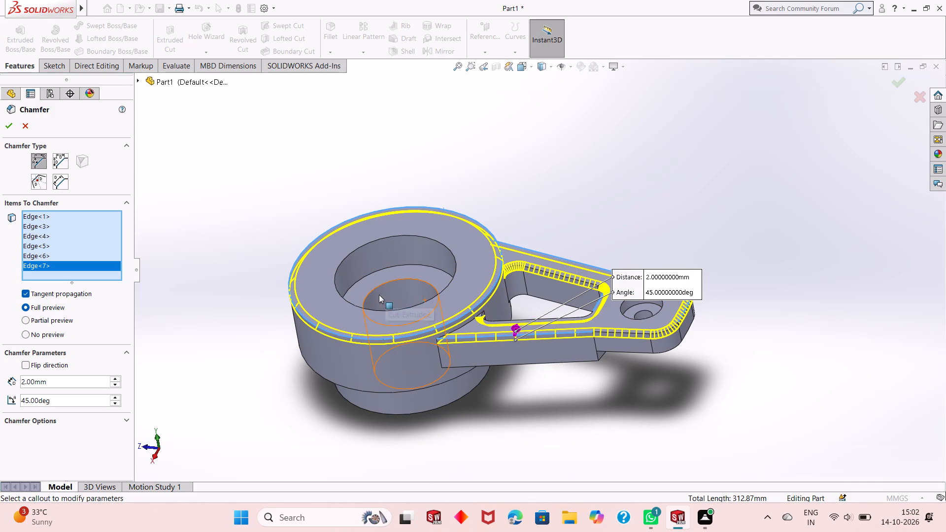
pyautogui.click(5, 125)
# Examine the chamfered edges of the hub, tooth and cutout from several sides.
pyautogui.moveTo(529, 324); pyautogui.dragTo(541, 317, button='middle')
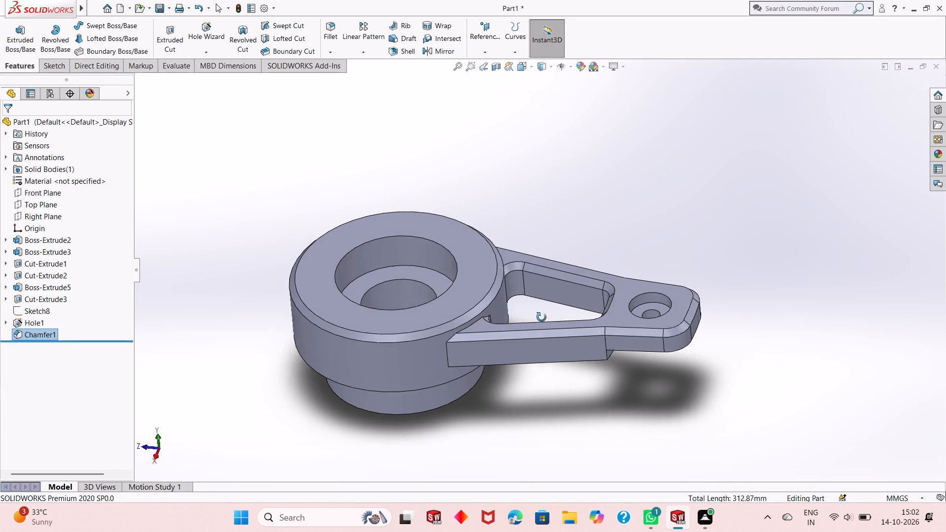
pyautogui.moveTo(541, 317); pyautogui.dragTo(391, 269, button='middle')
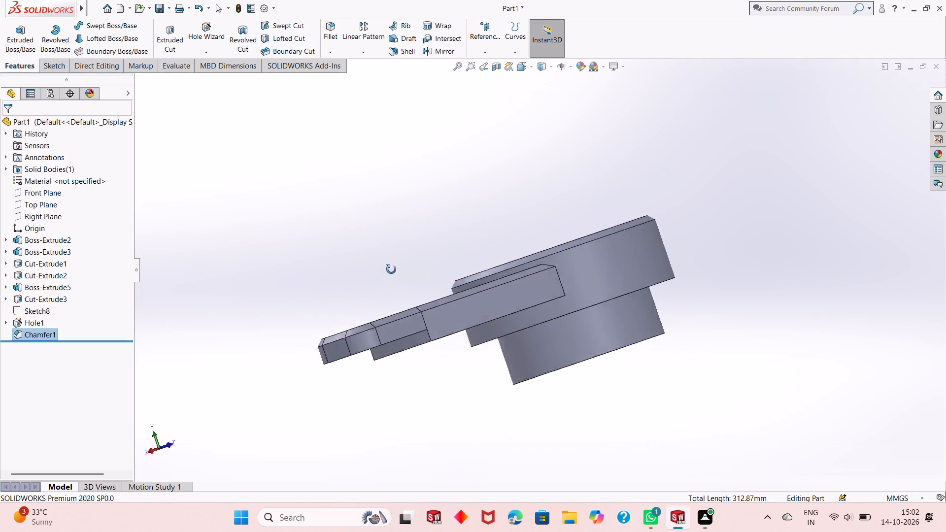
pyautogui.moveTo(391, 269); pyautogui.dragTo(409, 433, button='middle')
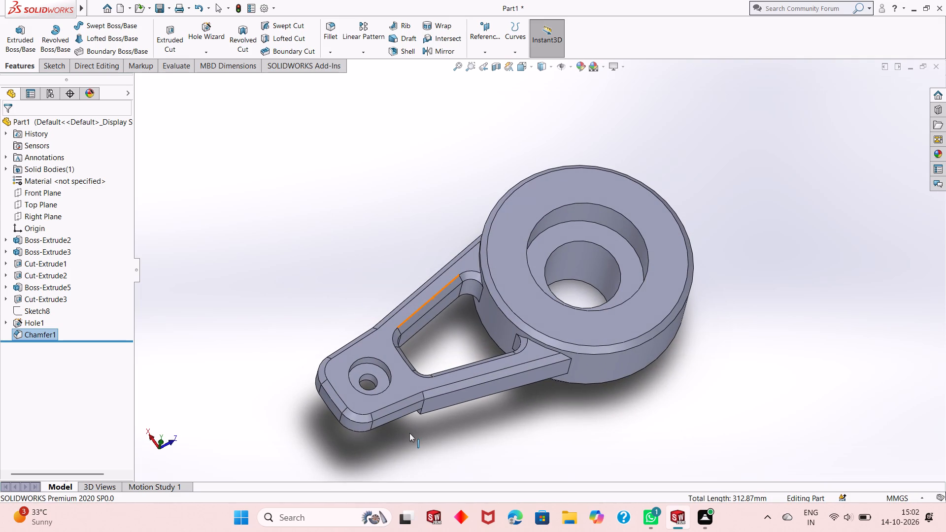
pyautogui.moveTo(531, 404); pyautogui.dragTo(510, 320, button='middle')
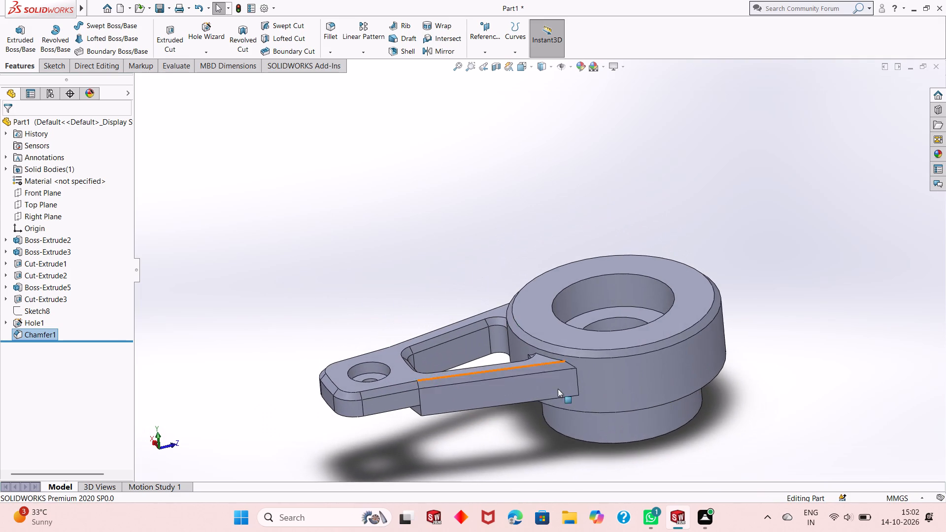
pyautogui.scroll(2, 558, 389)
pyautogui.moveTo(614, 301); pyautogui.dragTo(620, 343, button='middle')
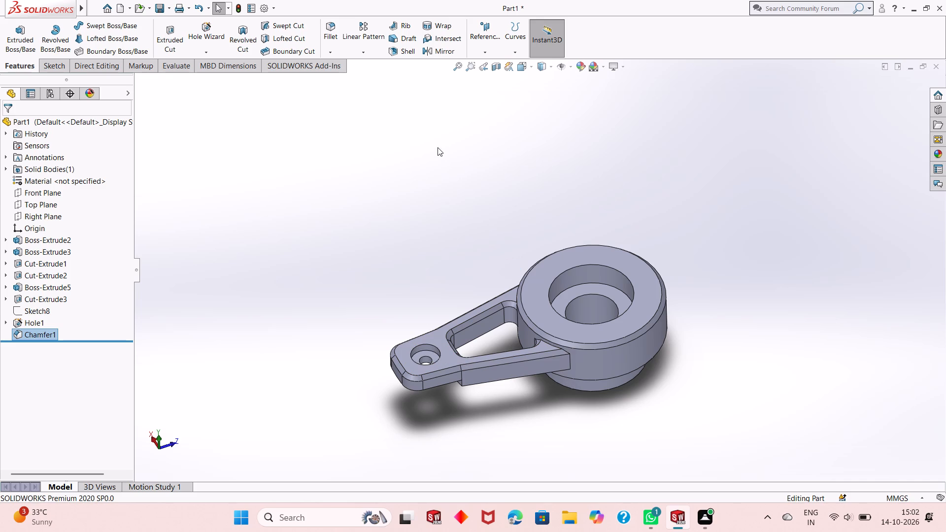
pyautogui.scroll(-2, 657, 280)
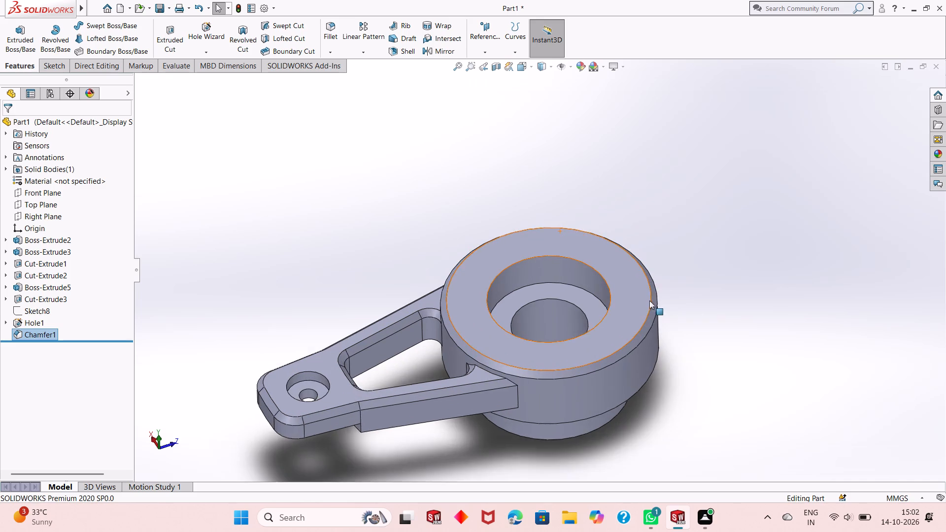
pyautogui.scroll(1, 647, 302)
pyautogui.moveTo(651, 336); pyautogui.dragTo(623, 322, button='middle')
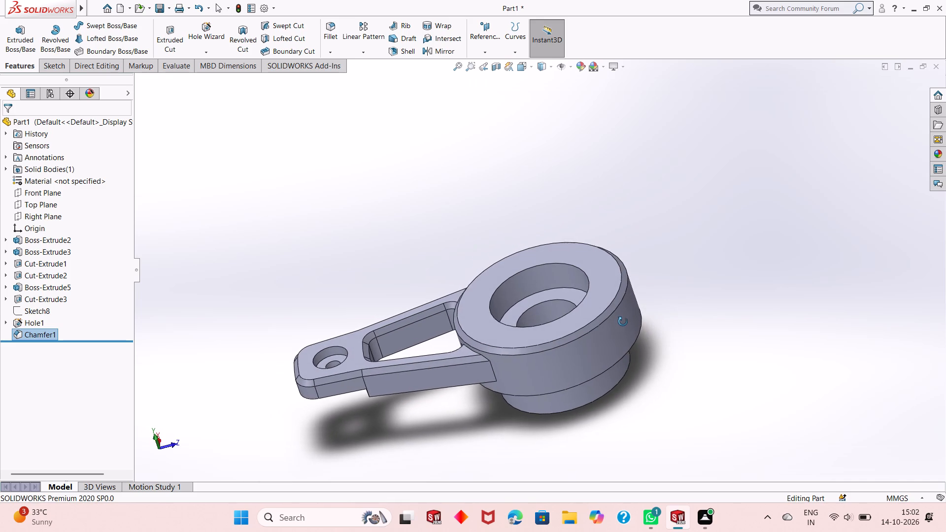
pyautogui.moveTo(623, 322); pyautogui.dragTo(645, 347, button='middle')
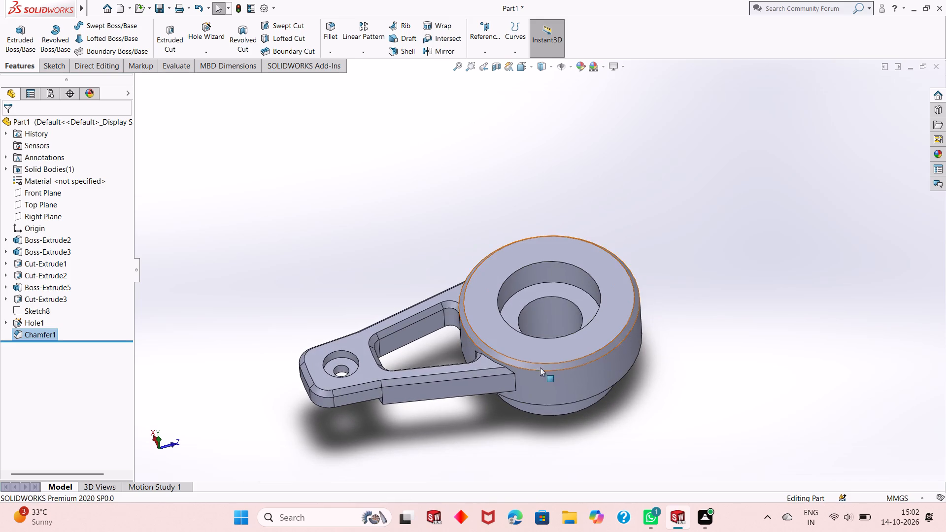
pyautogui.moveTo(451, 348); pyautogui.dragTo(461, 317, button='middle')
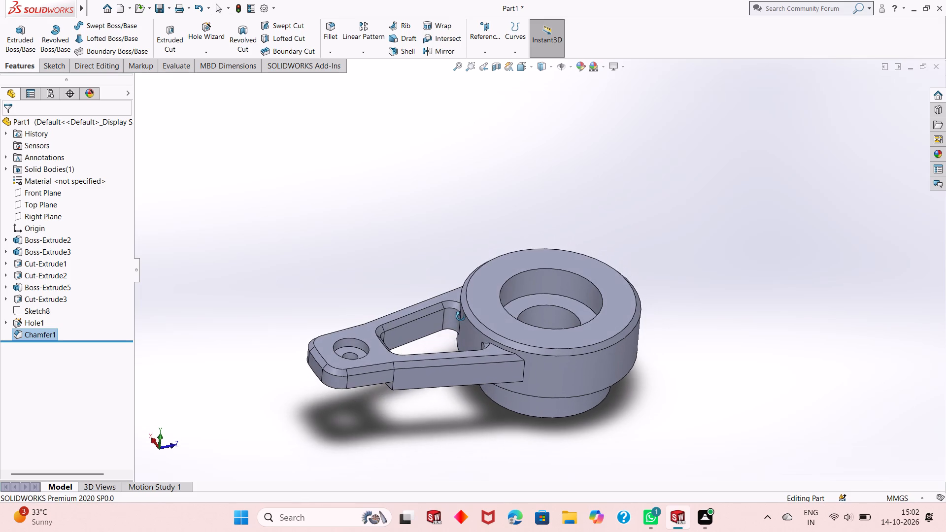
pyautogui.moveTo(461, 317); pyautogui.dragTo(456, 335, button='middle')
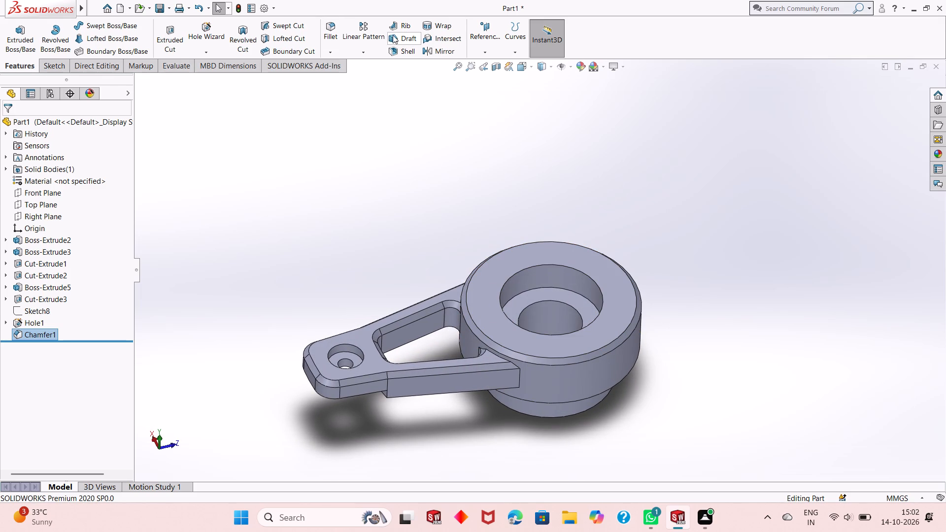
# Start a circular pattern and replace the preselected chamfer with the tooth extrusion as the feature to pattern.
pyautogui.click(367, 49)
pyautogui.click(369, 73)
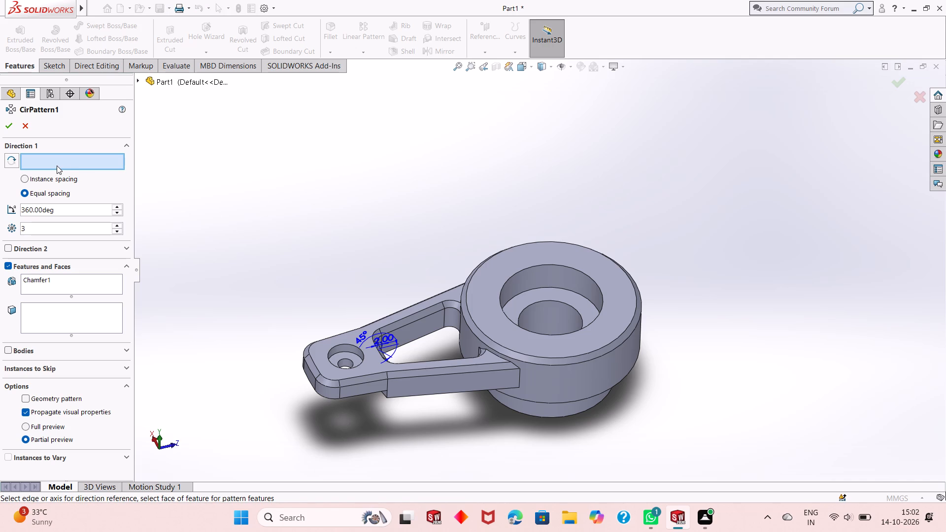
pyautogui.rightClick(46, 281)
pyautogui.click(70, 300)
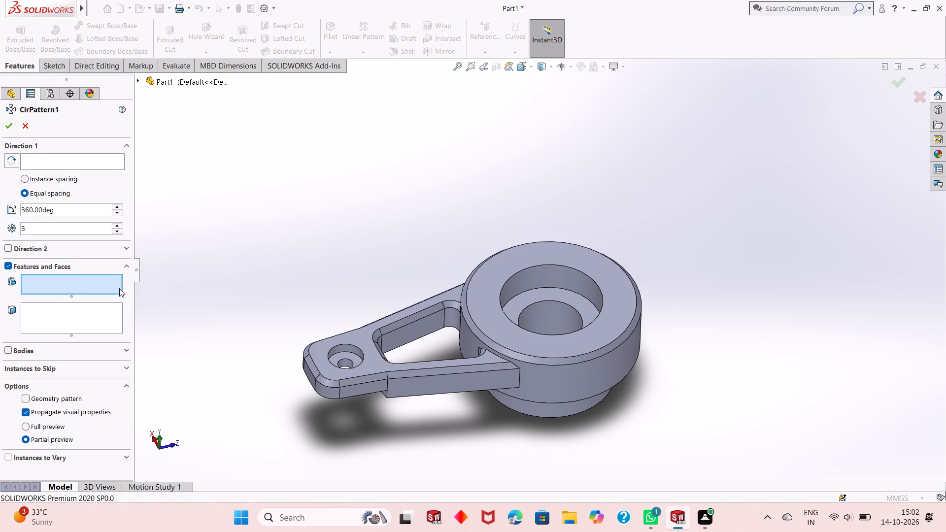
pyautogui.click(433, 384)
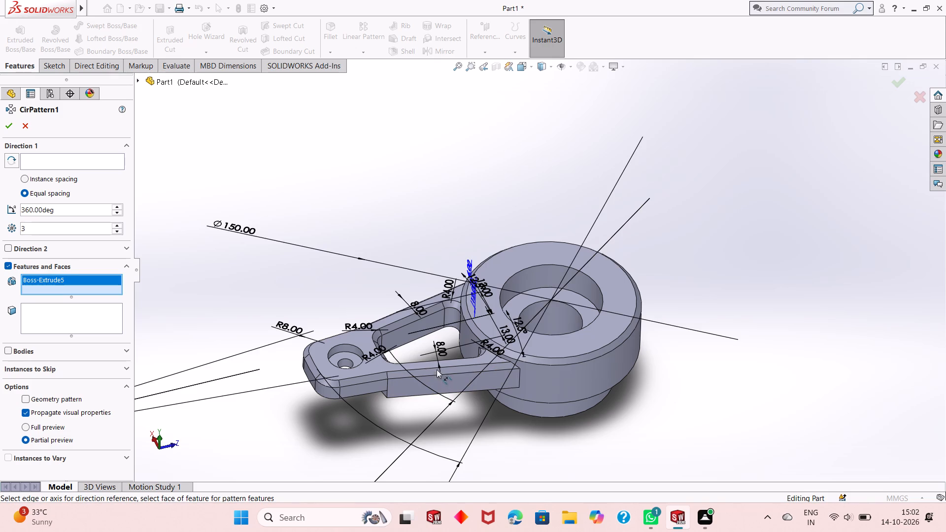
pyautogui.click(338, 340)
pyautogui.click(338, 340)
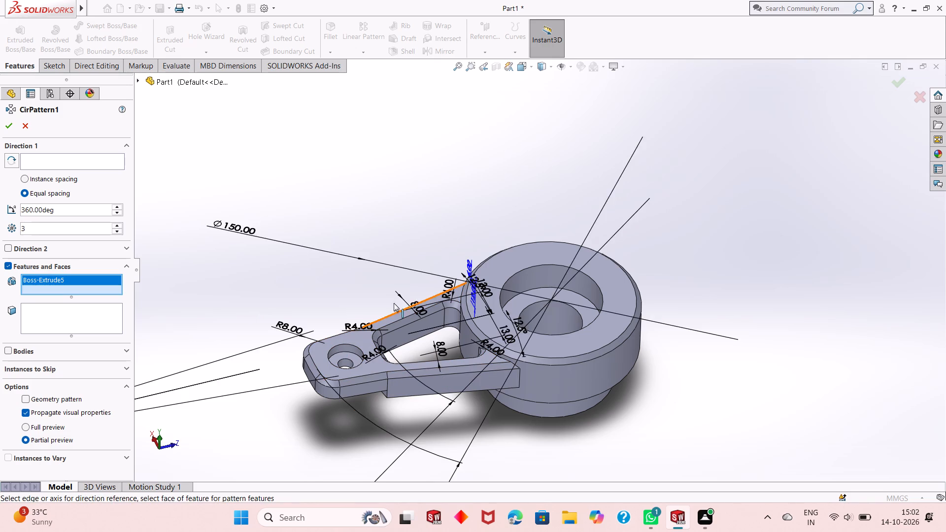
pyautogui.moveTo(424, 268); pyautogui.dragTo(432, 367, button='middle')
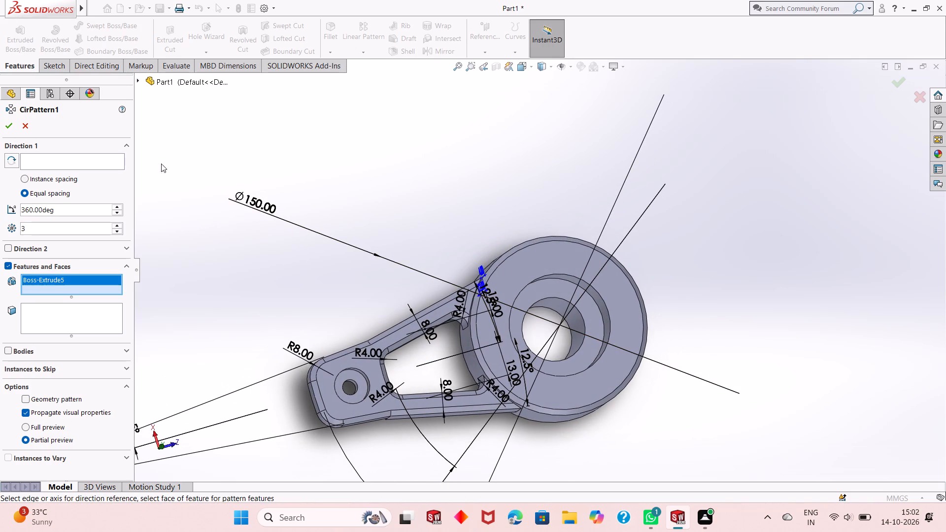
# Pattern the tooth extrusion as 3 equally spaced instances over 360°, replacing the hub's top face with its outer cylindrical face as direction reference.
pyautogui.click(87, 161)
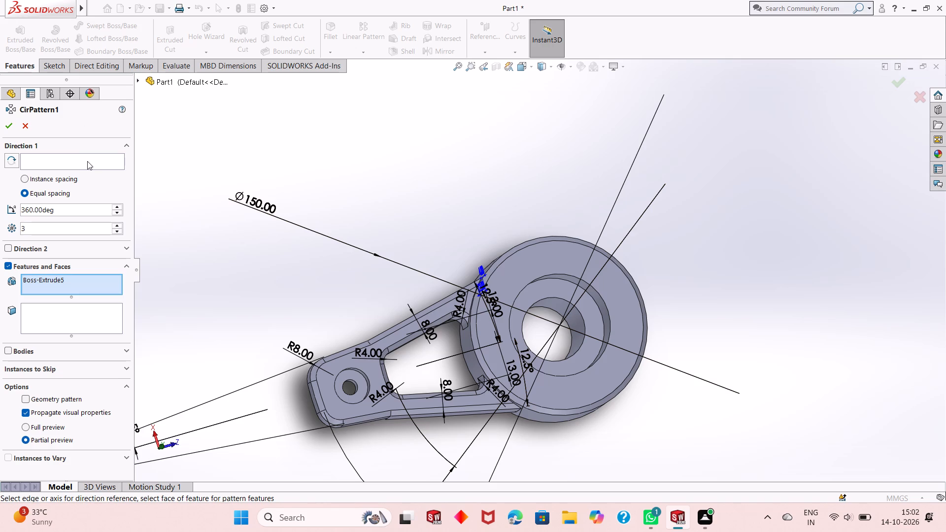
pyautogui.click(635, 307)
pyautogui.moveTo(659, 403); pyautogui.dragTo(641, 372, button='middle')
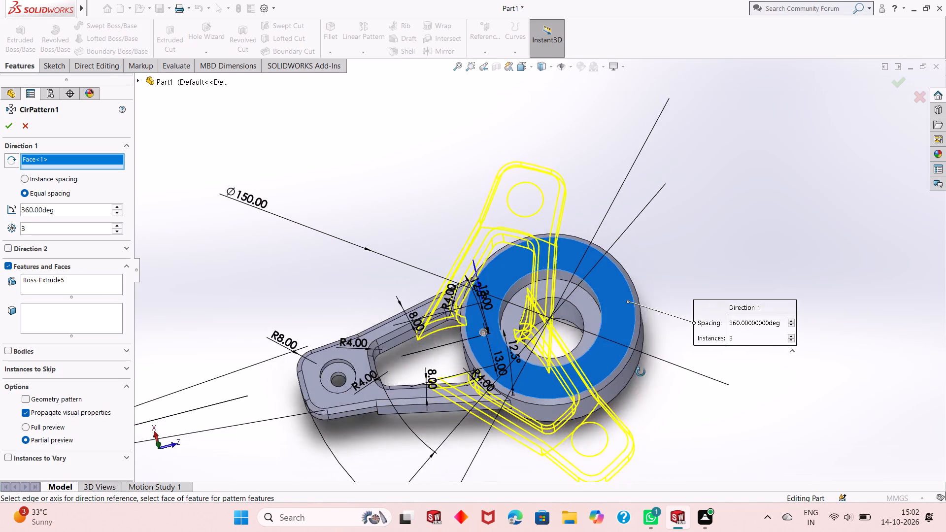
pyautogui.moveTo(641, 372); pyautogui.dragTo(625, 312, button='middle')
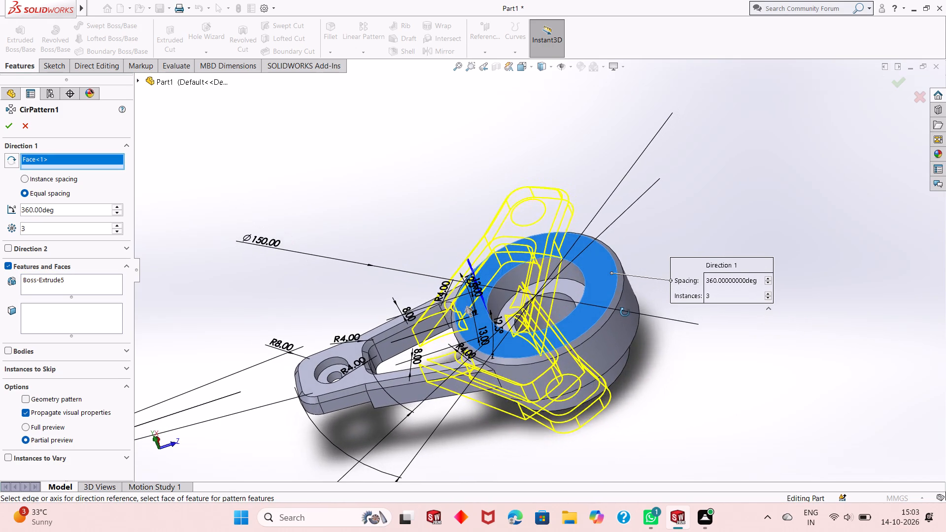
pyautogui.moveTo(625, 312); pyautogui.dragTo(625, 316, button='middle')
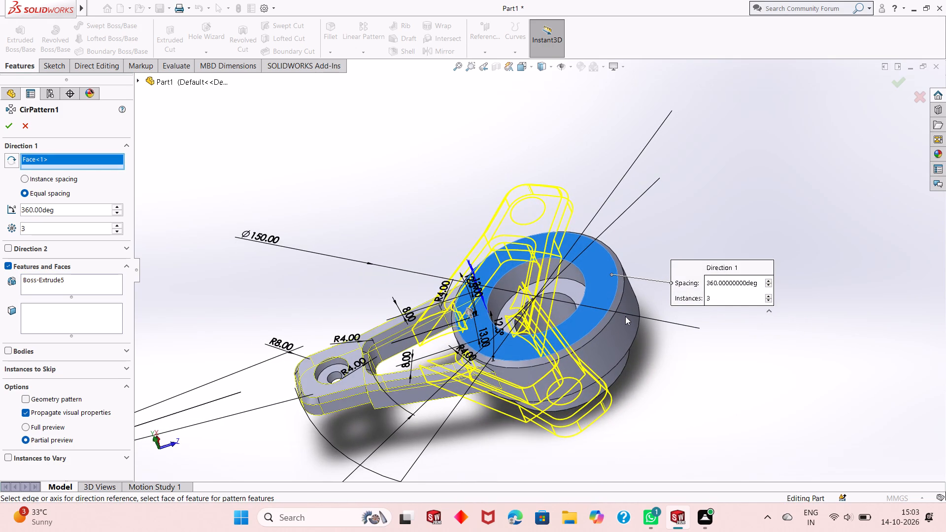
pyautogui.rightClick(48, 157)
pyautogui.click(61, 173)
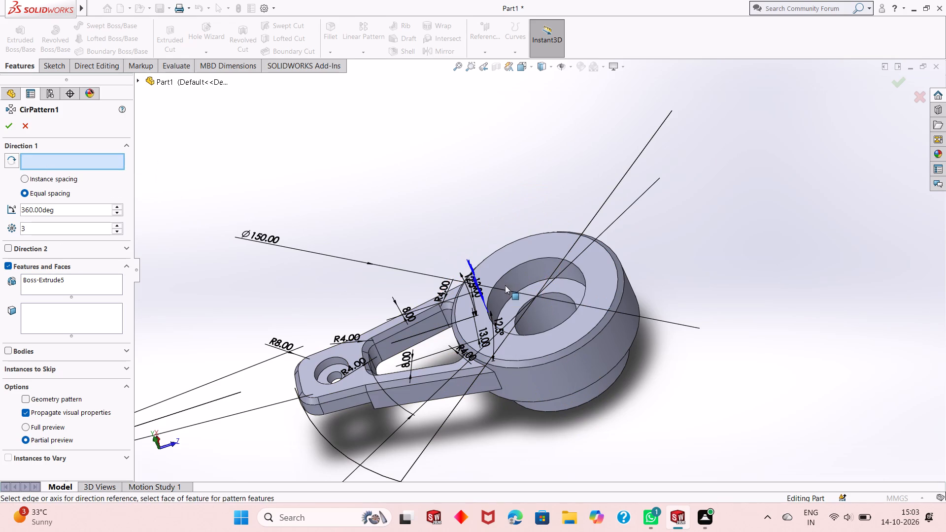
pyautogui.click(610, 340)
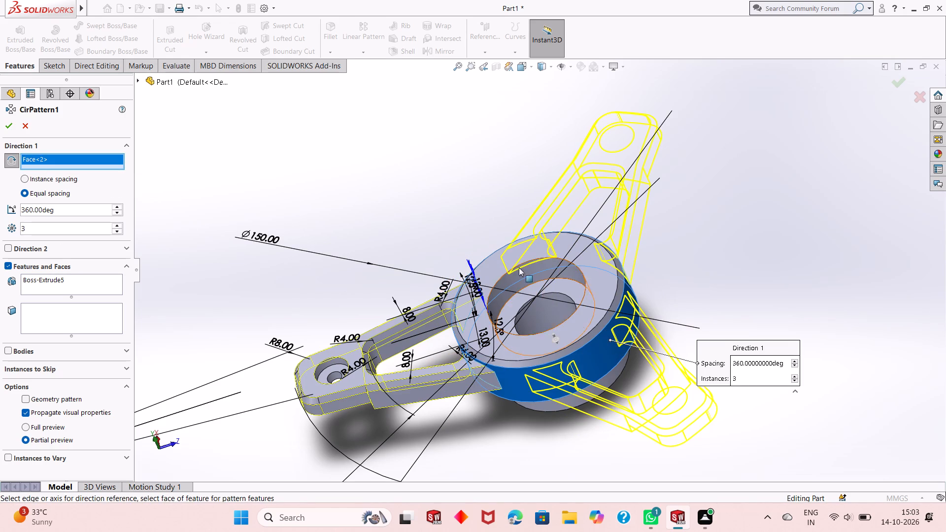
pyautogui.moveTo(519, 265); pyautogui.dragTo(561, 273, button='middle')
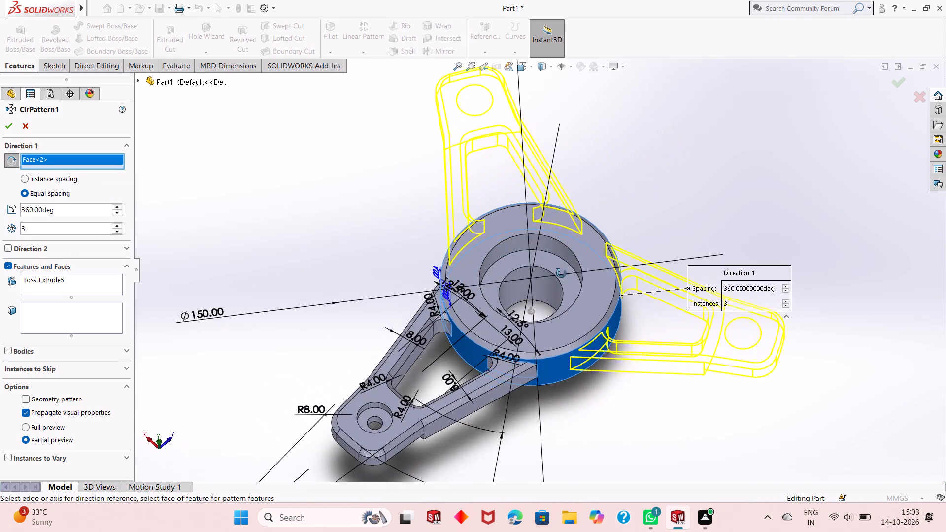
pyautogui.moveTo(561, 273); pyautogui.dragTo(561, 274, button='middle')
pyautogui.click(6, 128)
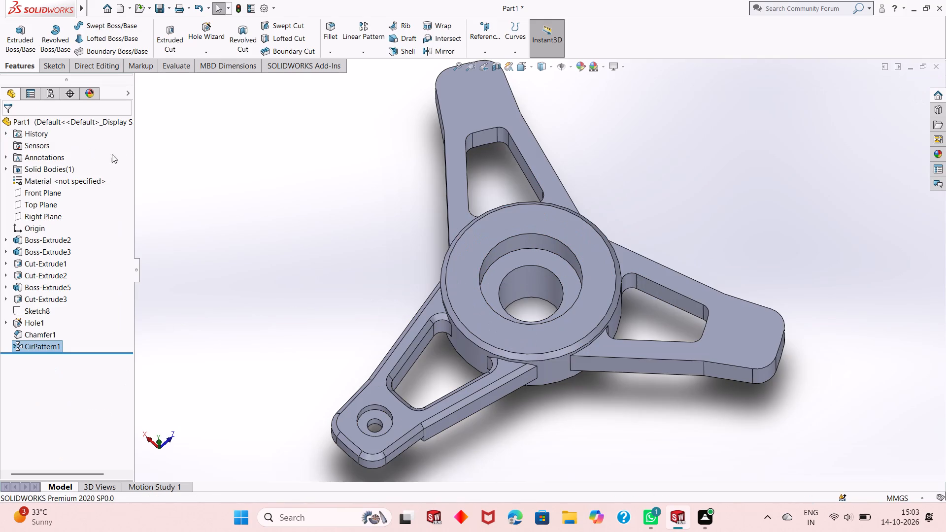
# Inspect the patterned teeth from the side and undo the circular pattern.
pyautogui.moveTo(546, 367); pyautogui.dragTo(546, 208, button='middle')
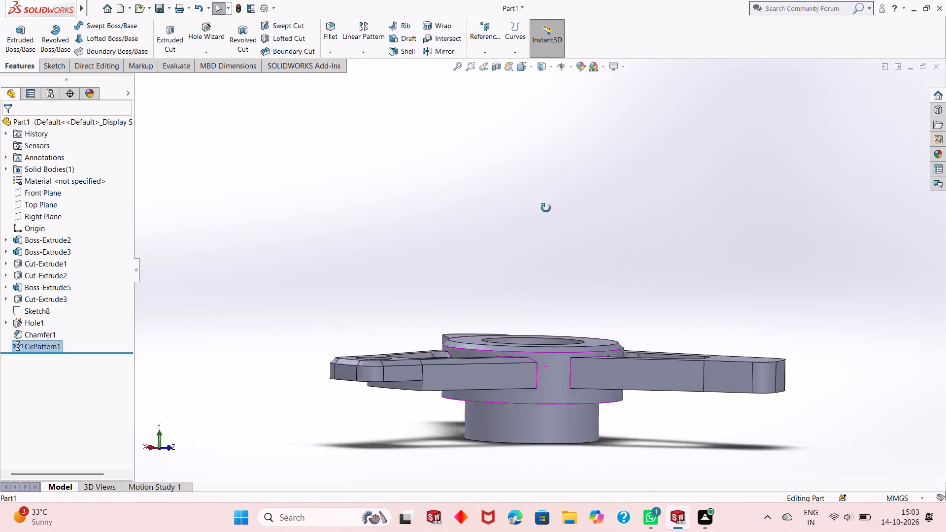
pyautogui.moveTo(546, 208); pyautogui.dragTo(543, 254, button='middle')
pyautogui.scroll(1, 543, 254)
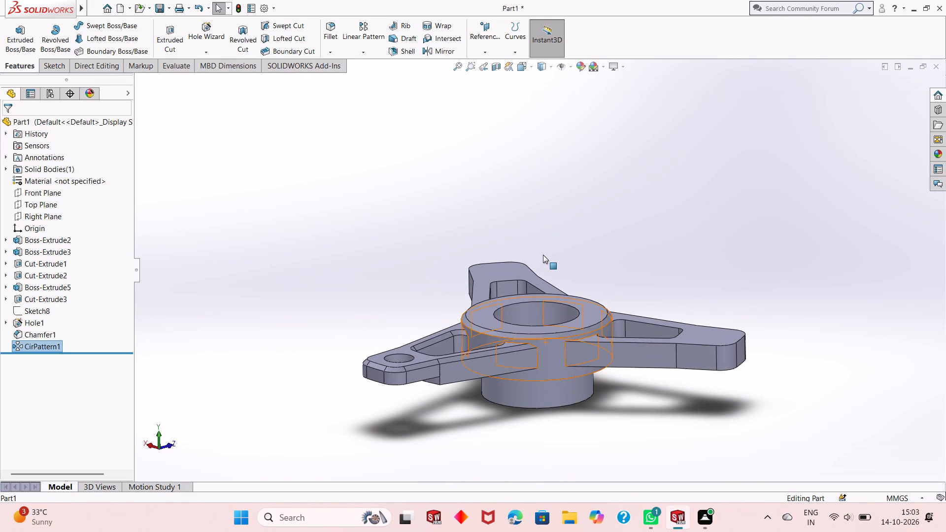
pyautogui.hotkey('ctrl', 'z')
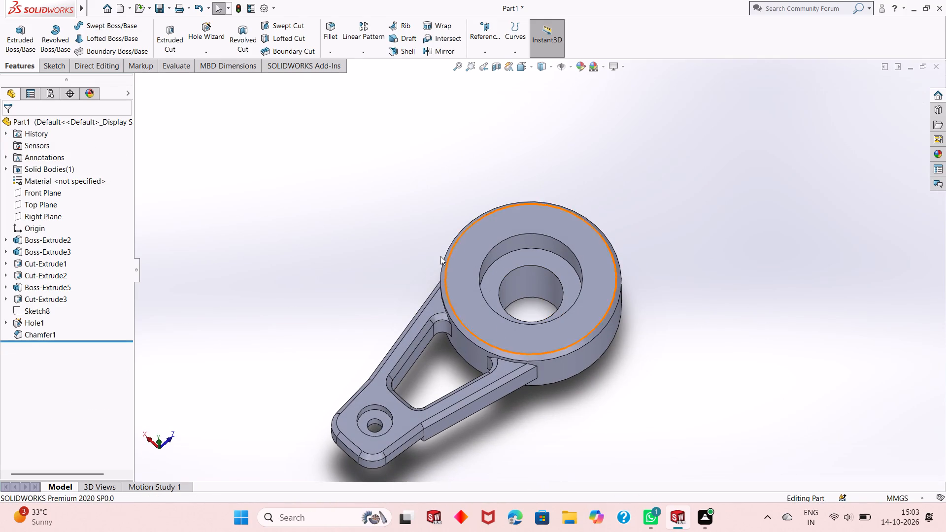
# Circularly pattern Boss-Extrude5, Cut-Extrude3, Hole1 and Chamfer1 around the hub's outer cylindrical face as 3 equally spaced instances over 360°.
pyautogui.click(367, 48)
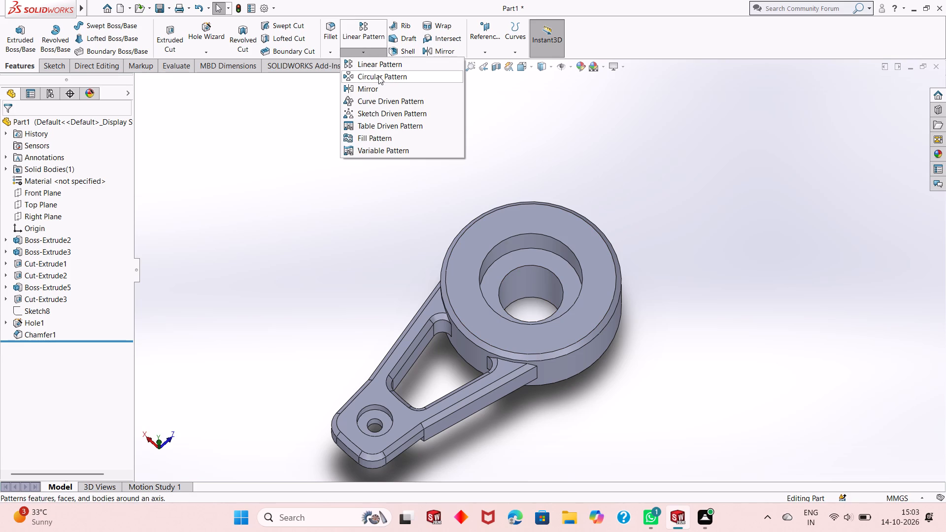
pyautogui.click(378, 76)
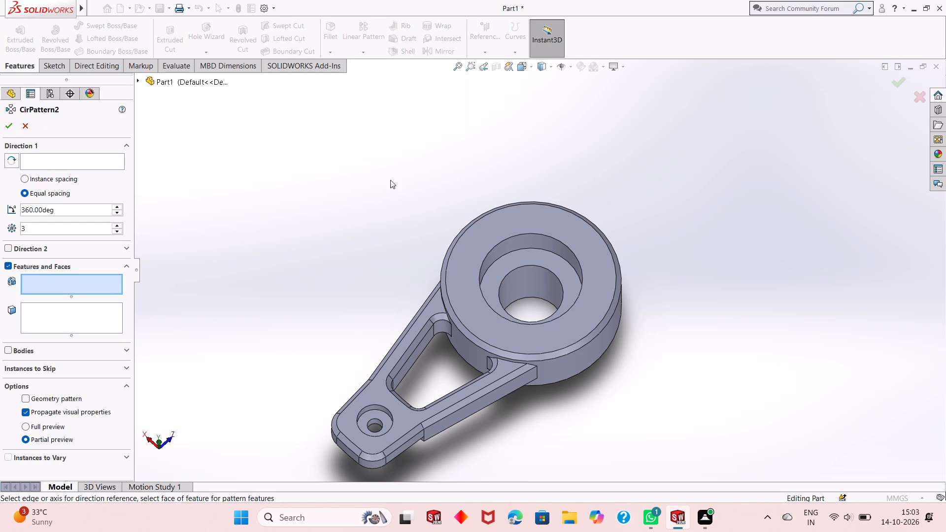
pyautogui.scroll(1, 409, 286)
pyautogui.moveTo(410, 283); pyautogui.dragTo(411, 233, button='middle')
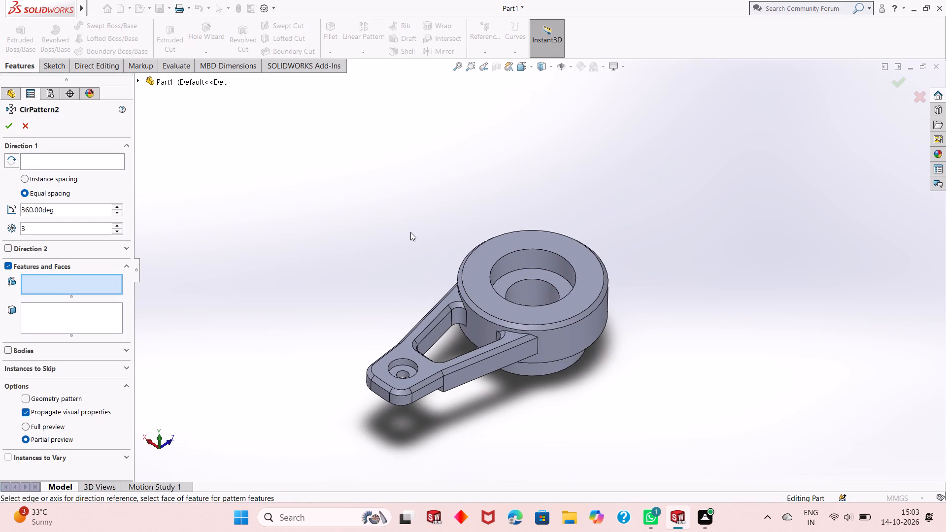
pyautogui.click(139, 79)
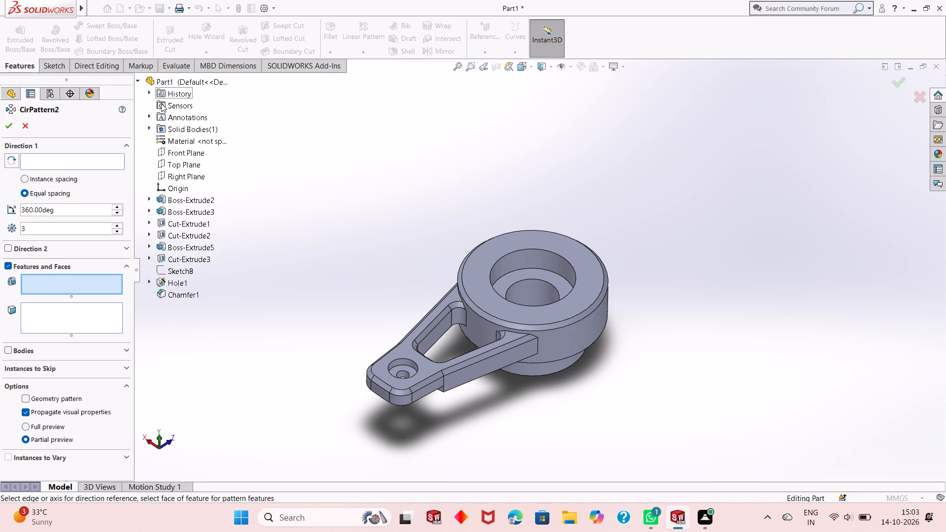
pyautogui.click(197, 244)
pyautogui.click(194, 255)
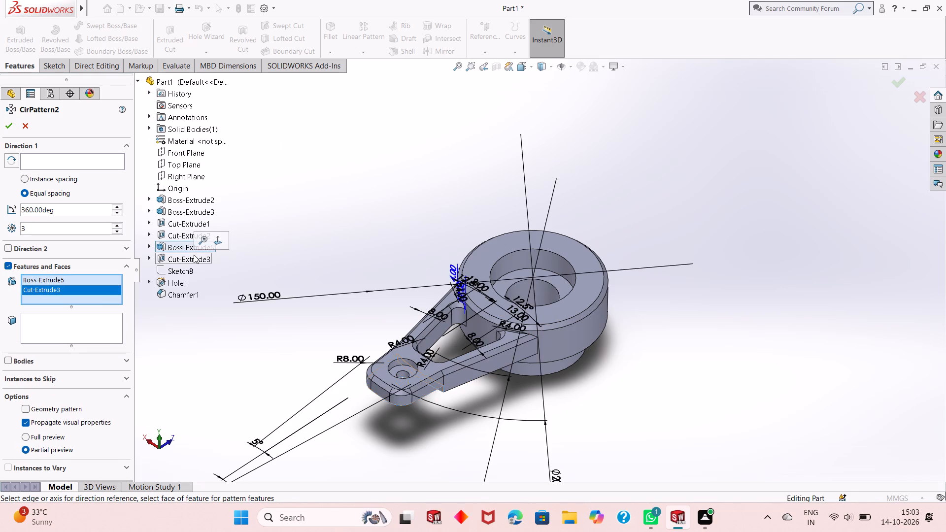
pyautogui.click(187, 279)
pyautogui.click(191, 291)
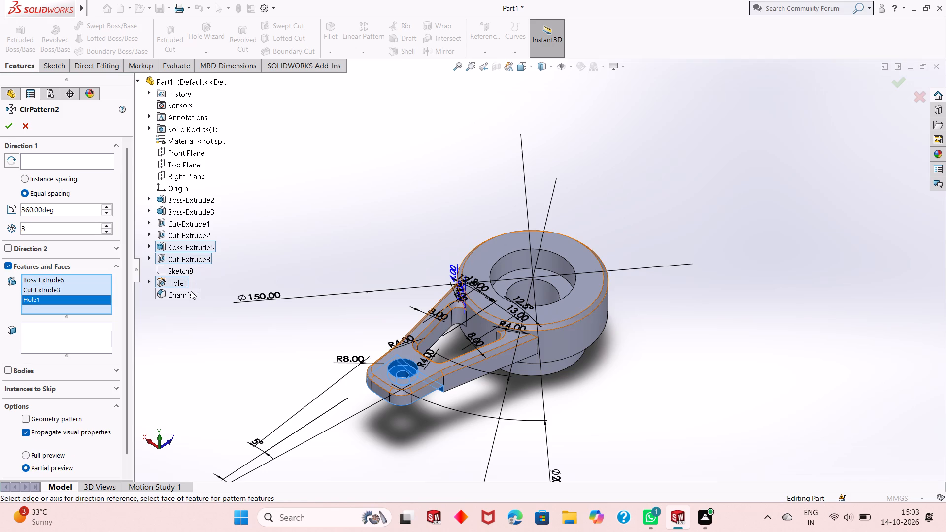
pyautogui.click(191, 291)
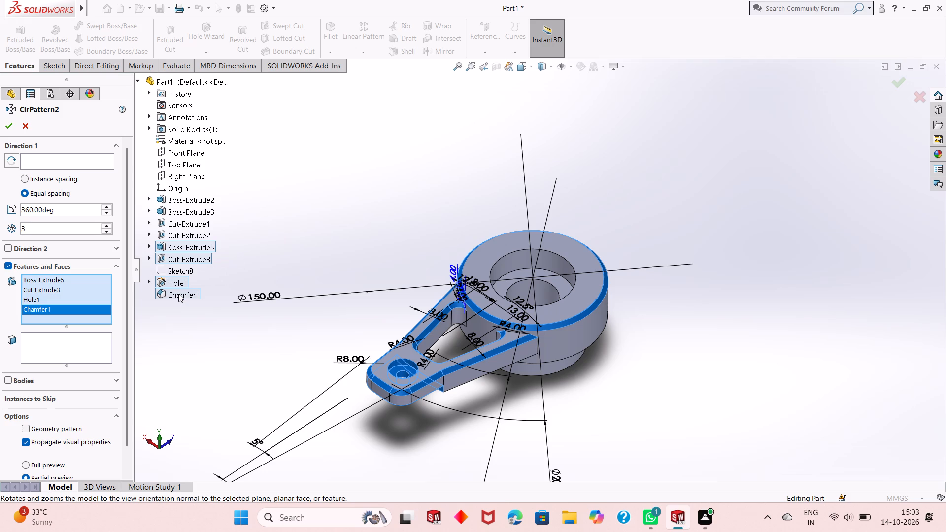
pyautogui.click(72, 166)
pyautogui.click(85, 161)
pyautogui.click(585, 327)
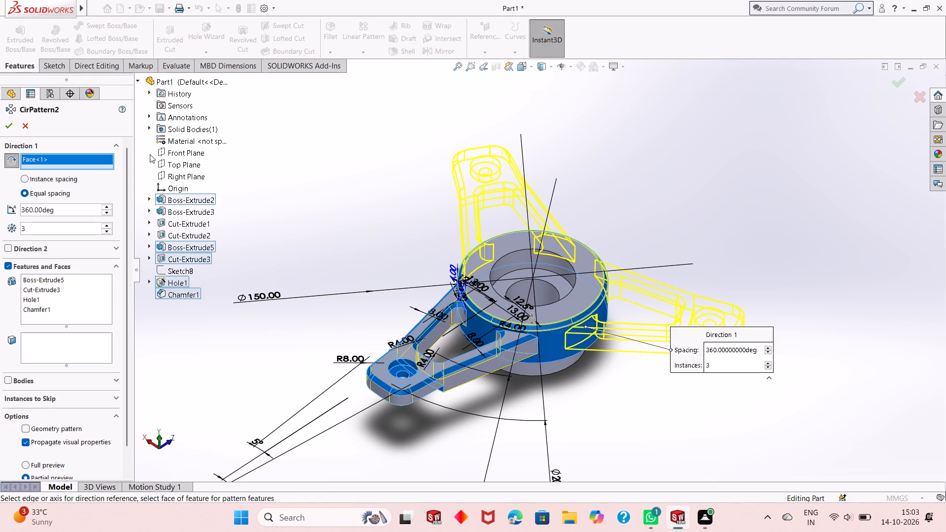
pyautogui.click(4, 125)
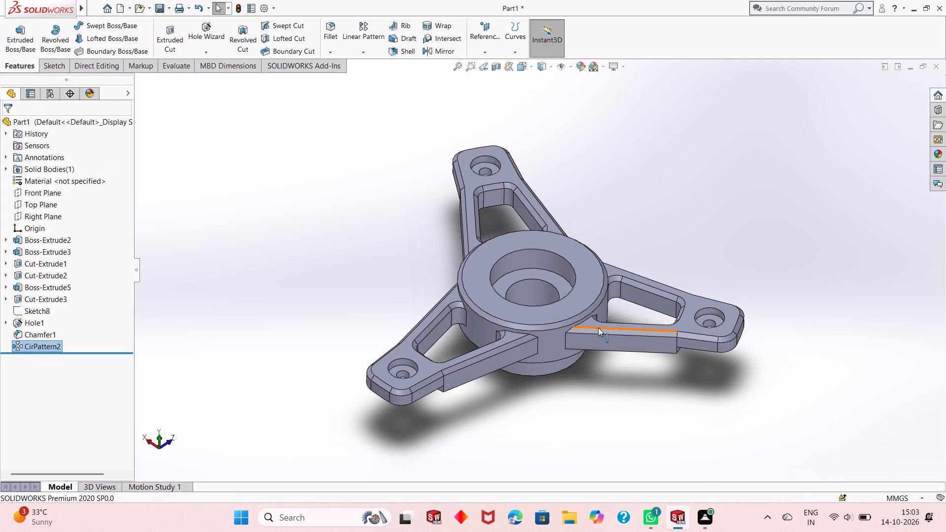
# Examine the patterned teeth, their cutouts, counterbored holes and chamfers from above, below and the sides.
pyautogui.moveTo(598, 328); pyautogui.dragTo(516, 303, button='middle')
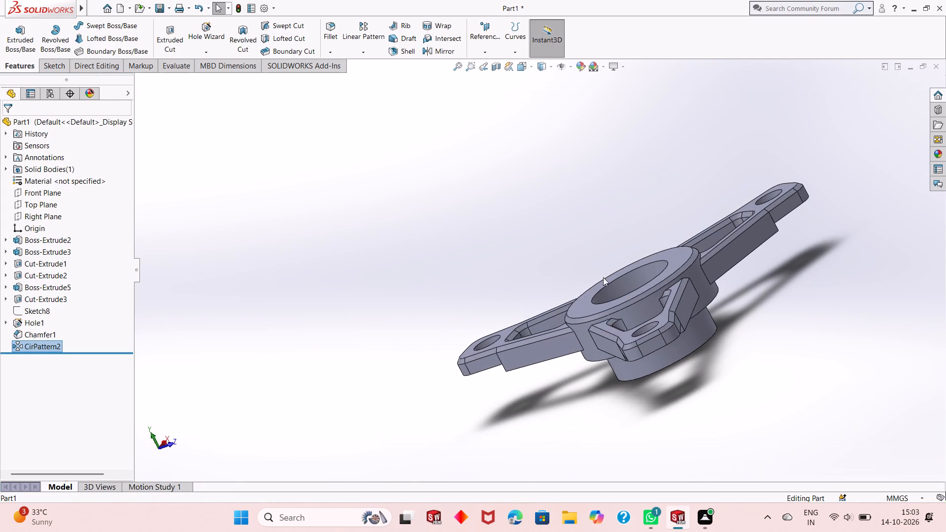
pyautogui.scroll(-2, 746, 222)
pyautogui.scroll(1, 630, 338)
pyautogui.moveTo(628, 336); pyautogui.dragTo(645, 295, button='middle')
pyautogui.scroll(1, 645, 295)
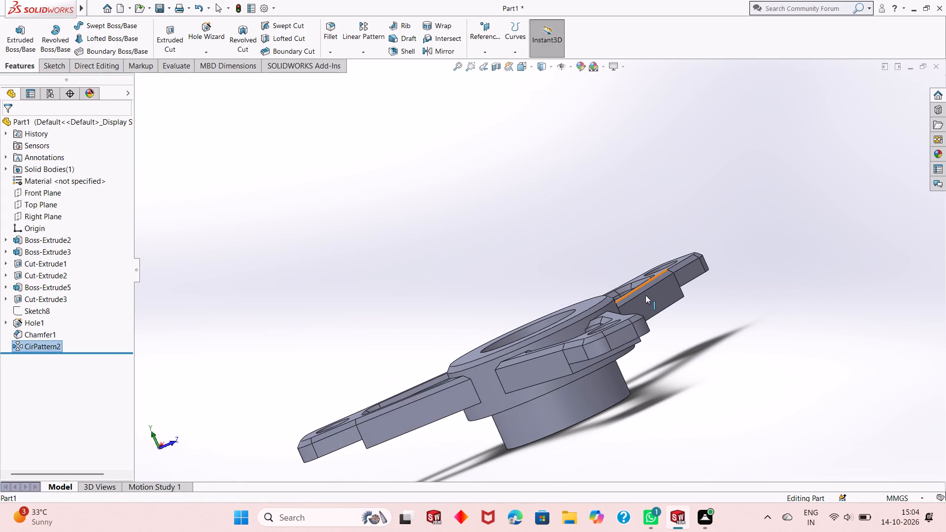
pyautogui.moveTo(570, 298); pyautogui.dragTo(587, 348, button='middle')
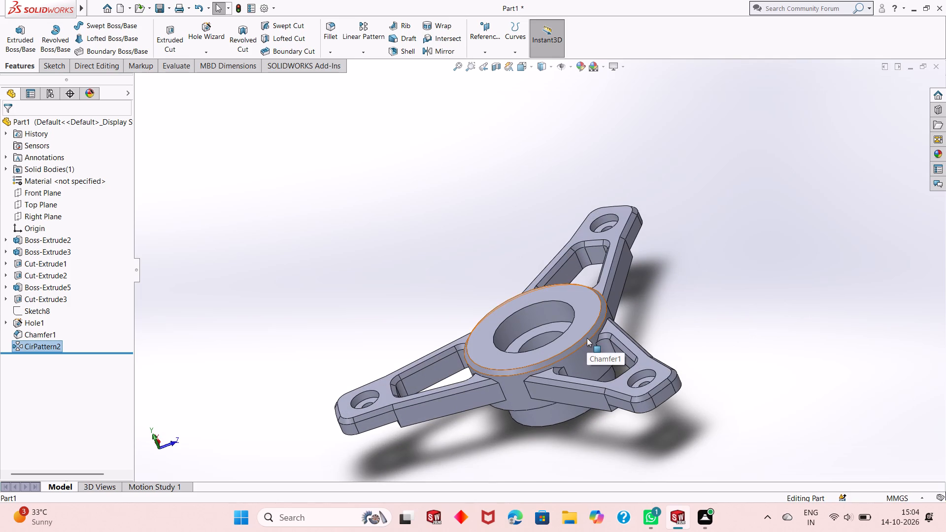
pyautogui.scroll(-1, 584, 338)
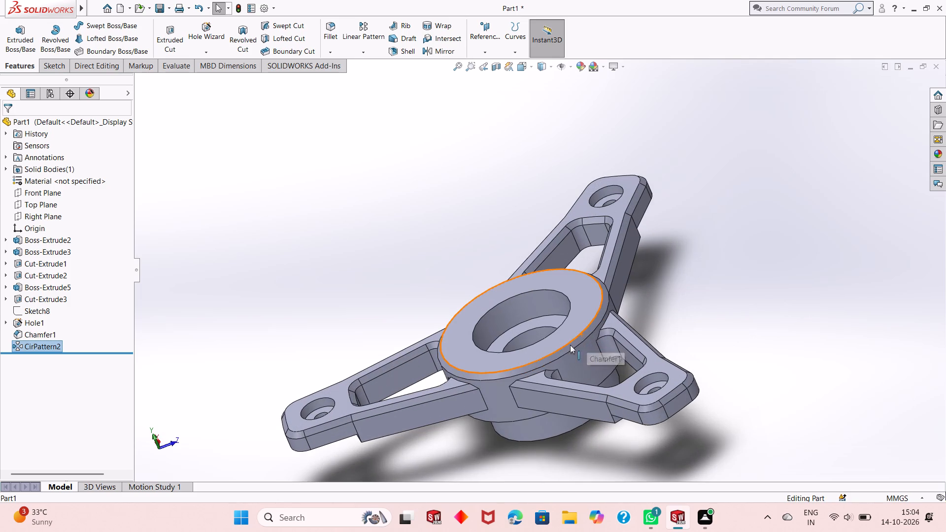
pyautogui.moveTo(527, 367); pyautogui.dragTo(542, 323, button='middle')
pyautogui.scroll(1, 534, 373)
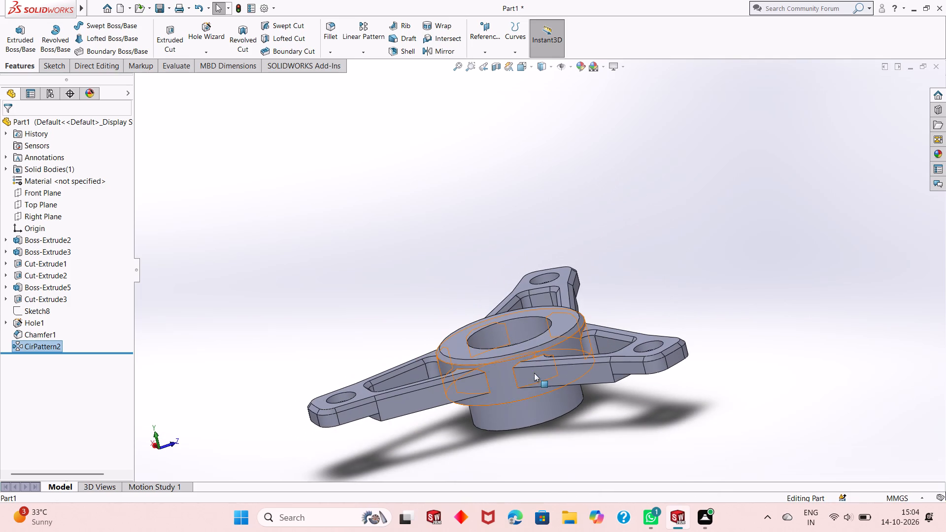
pyautogui.middleClick(552, 411)
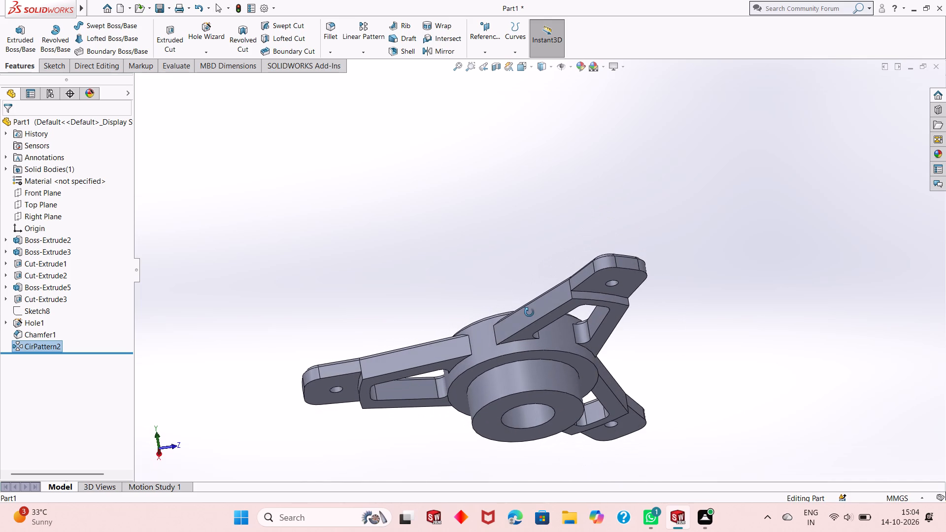
pyautogui.moveTo(531, 332); pyautogui.dragTo(559, 434, button='middle')
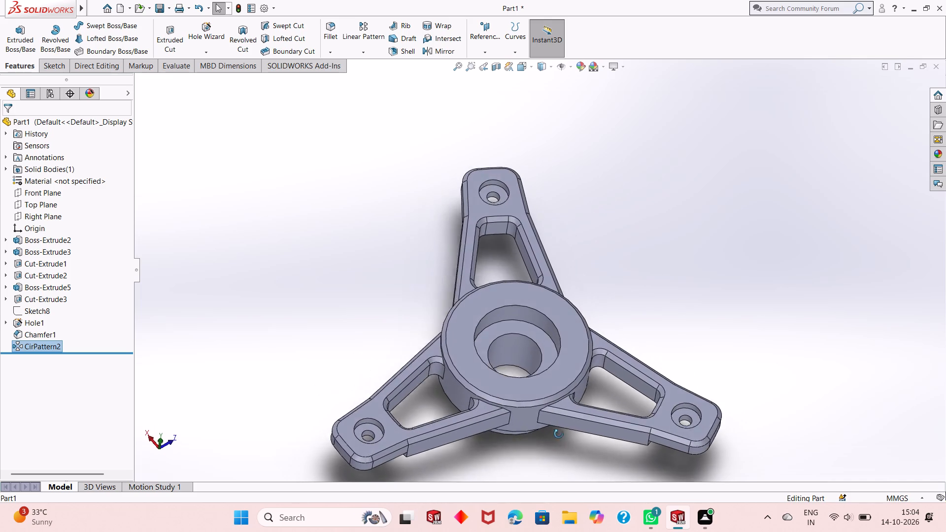
pyautogui.moveTo(559, 434); pyautogui.dragTo(563, 449, button='middle')
pyautogui.moveTo(520, 251); pyautogui.dragTo(523, 314, button='middle')
pyautogui.scroll(-4, 483, 222)
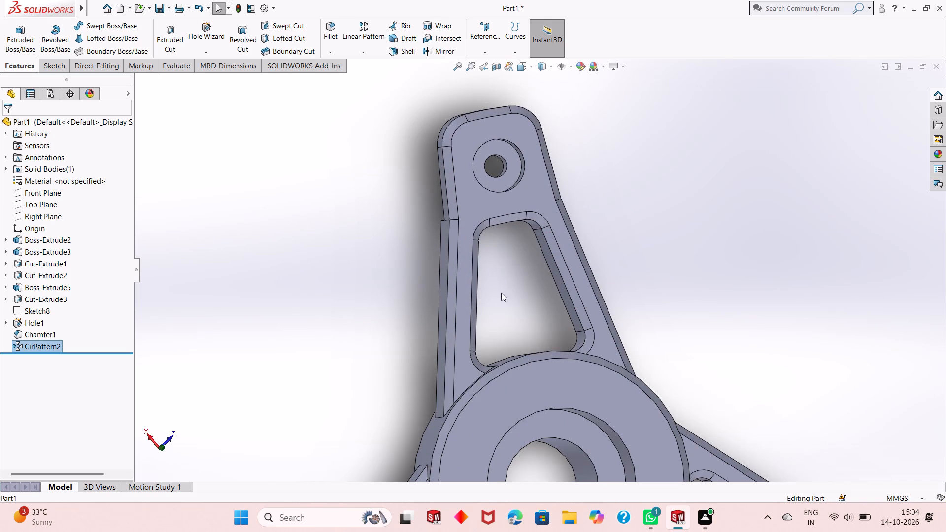
pyautogui.scroll(5, 509, 332)
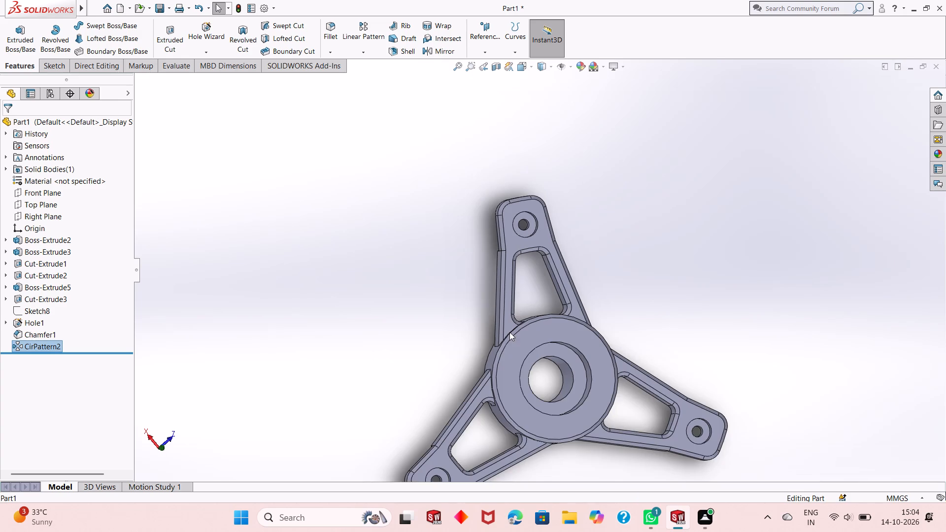
pyautogui.moveTo(540, 369); pyautogui.dragTo(526, 259, button='middle')
pyautogui.scroll(1, 540, 369)
pyautogui.scroll(-2, 529, 276)
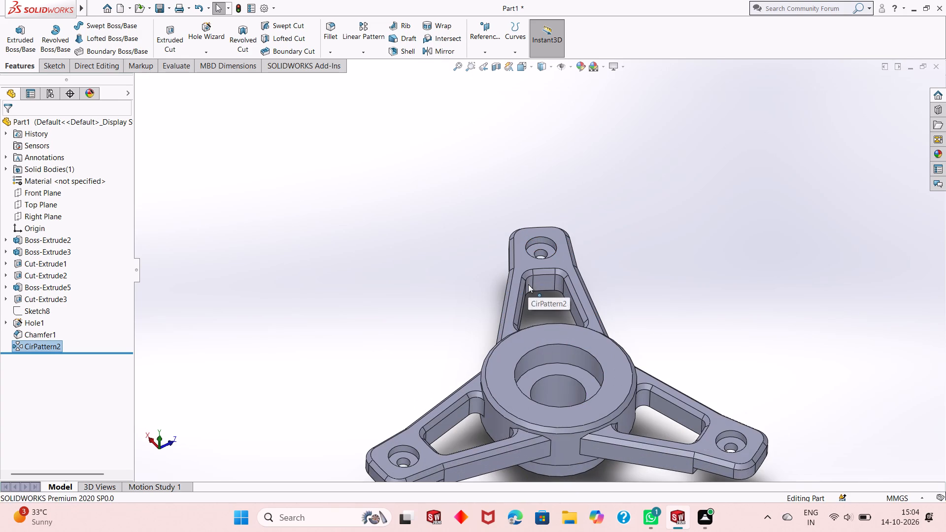
# Edit the whole part's appearance and give it a light peach-pink colour, trying several shades in the colour spectrum.
pyautogui.click(537, 137)
pyautogui.click(582, 69)
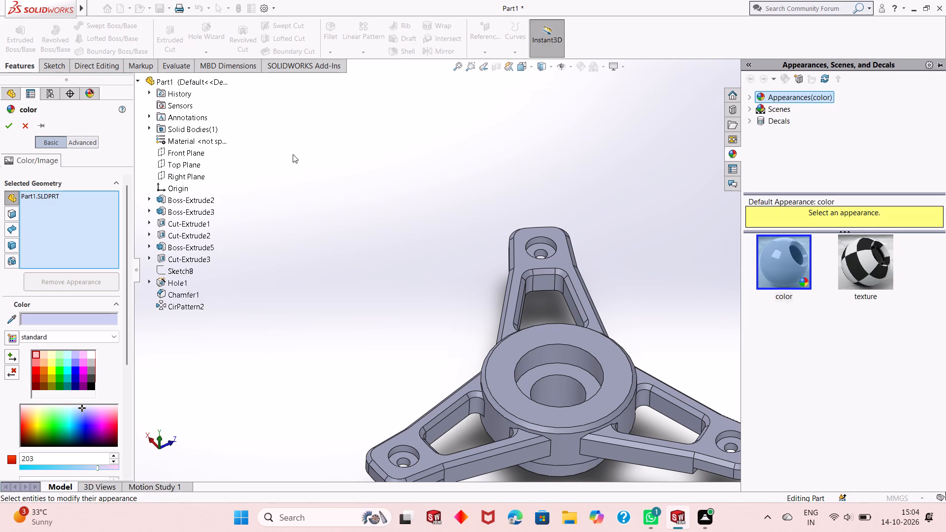
pyautogui.click(30, 413)
pyautogui.click(30, 413)
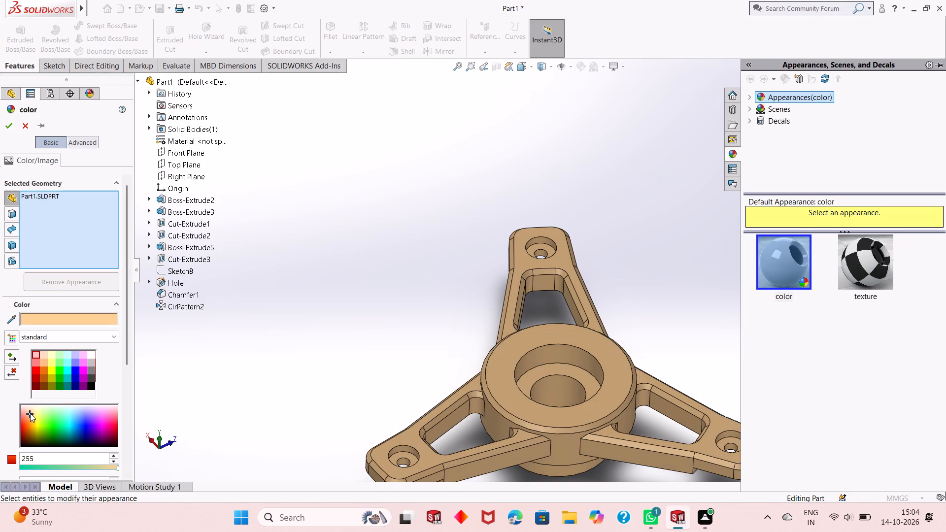
pyautogui.click(31, 414)
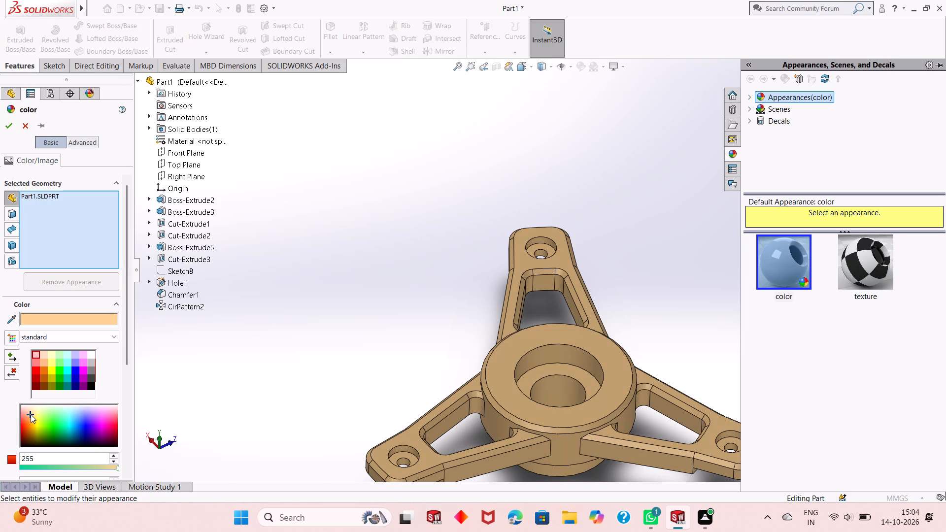
pyautogui.click(28, 411)
pyautogui.click(28, 408)
pyautogui.click(33, 407)
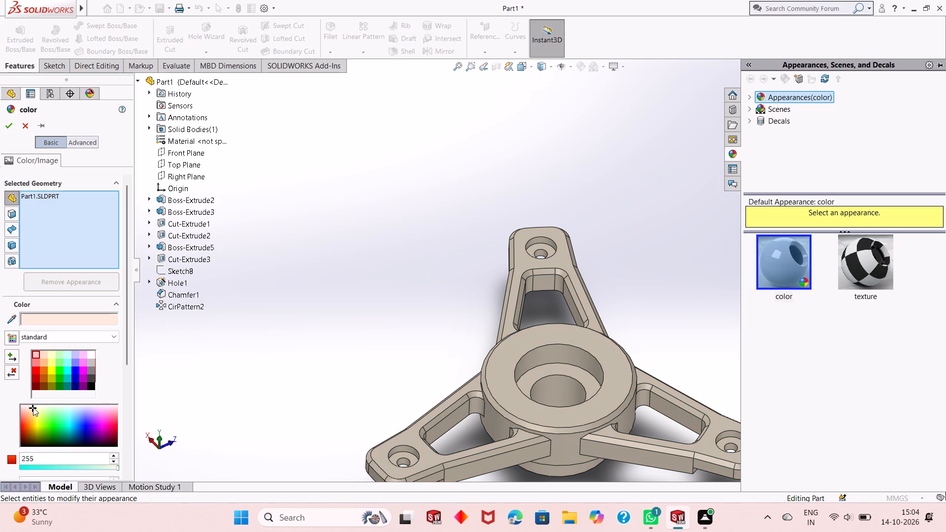
pyautogui.click(34, 410)
pyautogui.click(32, 411)
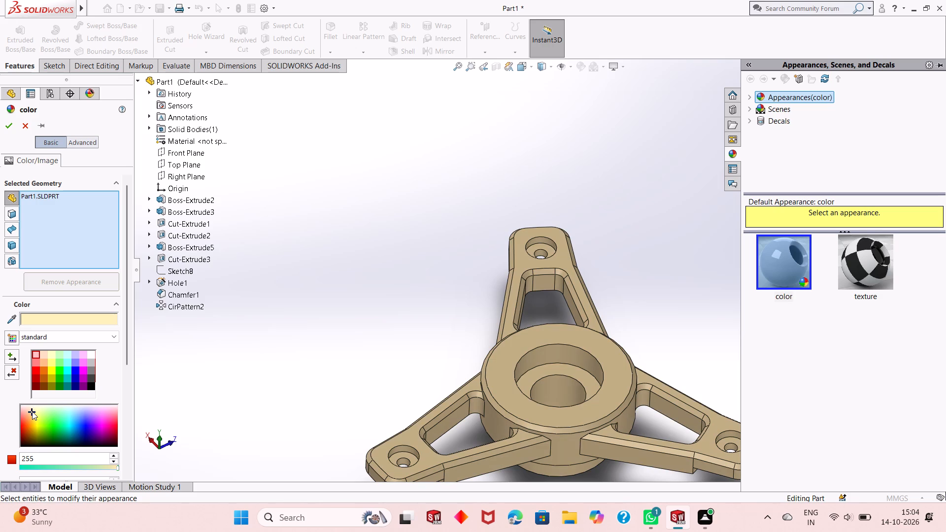
pyautogui.click(28, 412)
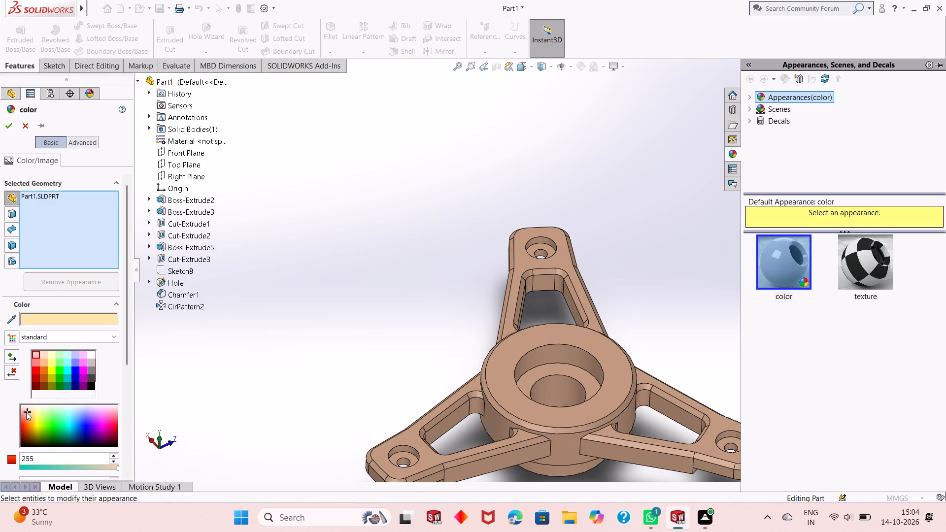
pyautogui.click(26, 412)
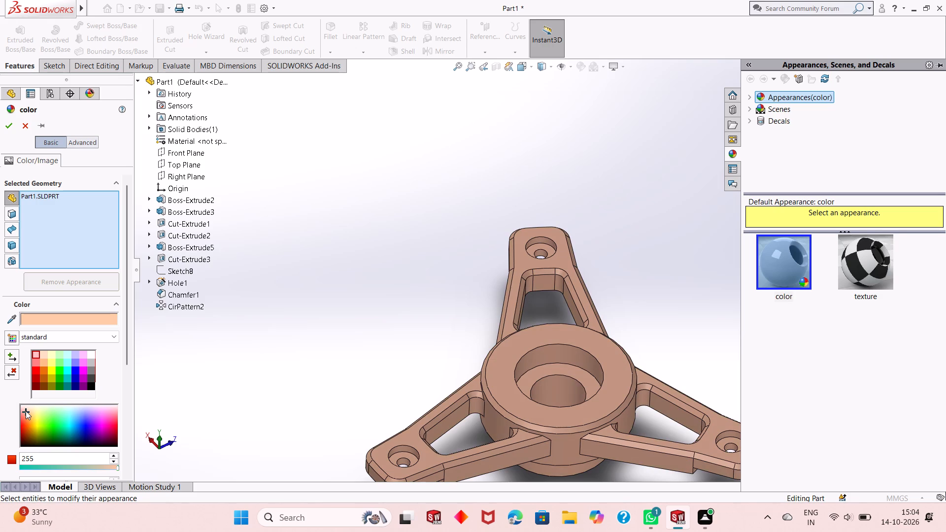
pyautogui.click(26, 411)
pyautogui.click(26, 410)
pyautogui.click(25, 409)
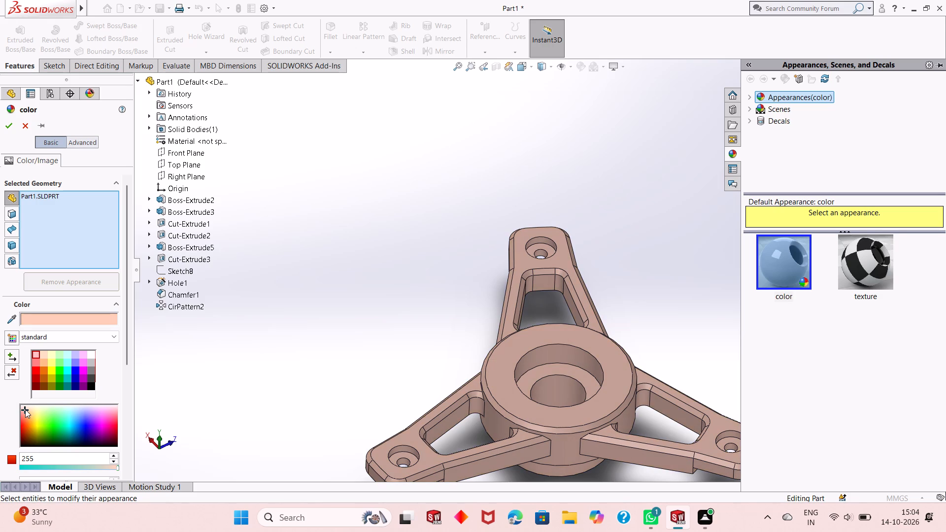
pyautogui.scroll(3, 459, 380)
pyautogui.scroll(-2, 644, 337)
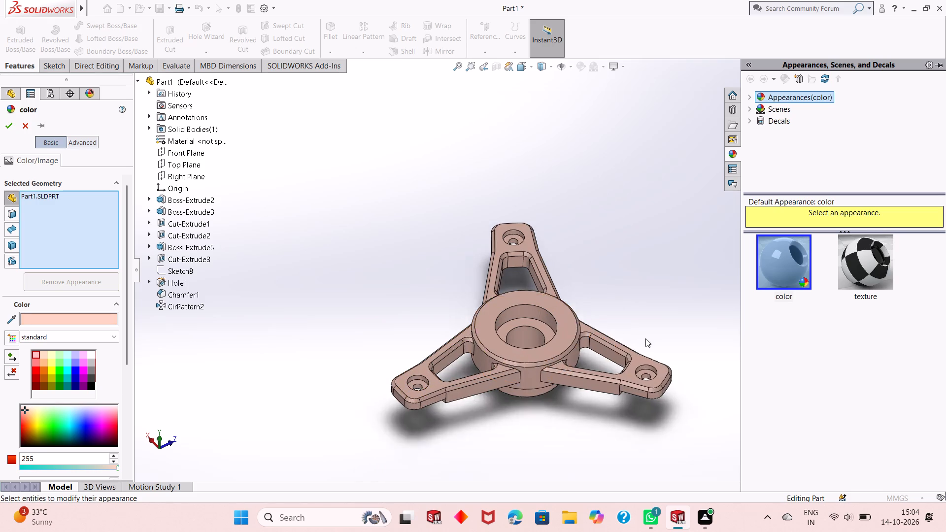
pyautogui.scroll(-2, 645, 338)
pyautogui.scroll(-1, 357, 354)
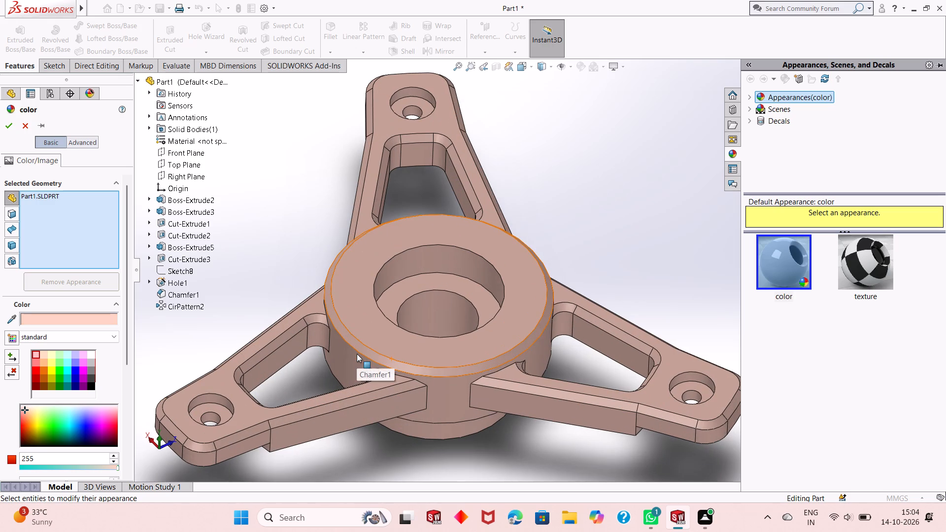
pyautogui.click(6, 124)
pyautogui.scroll(2, 456, 265)
pyautogui.click(595, 242)
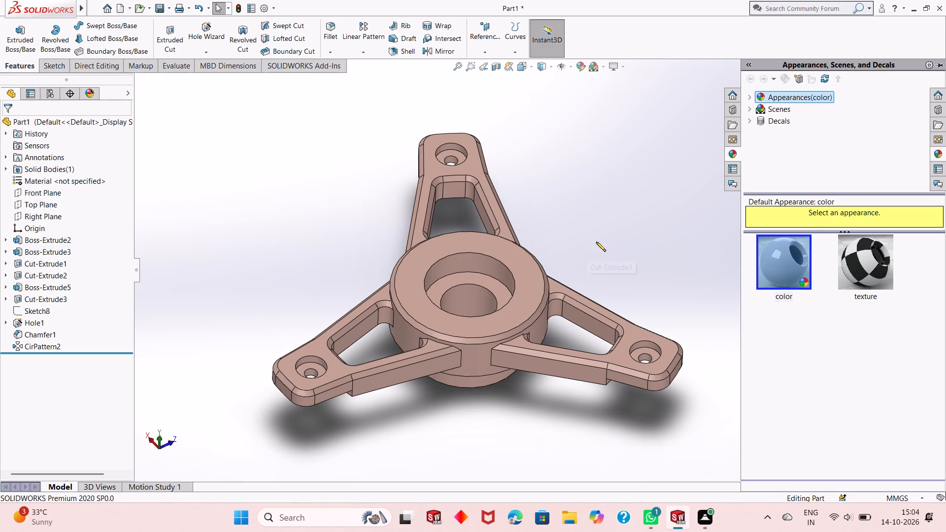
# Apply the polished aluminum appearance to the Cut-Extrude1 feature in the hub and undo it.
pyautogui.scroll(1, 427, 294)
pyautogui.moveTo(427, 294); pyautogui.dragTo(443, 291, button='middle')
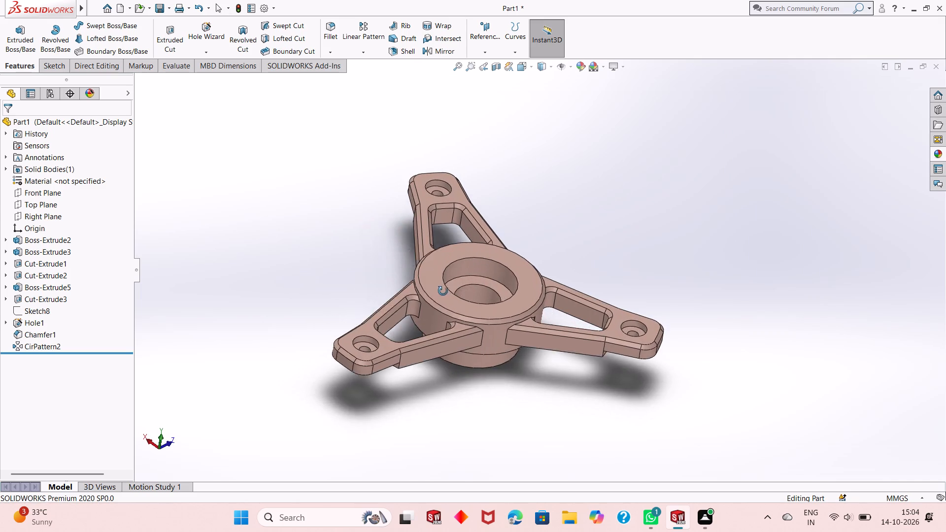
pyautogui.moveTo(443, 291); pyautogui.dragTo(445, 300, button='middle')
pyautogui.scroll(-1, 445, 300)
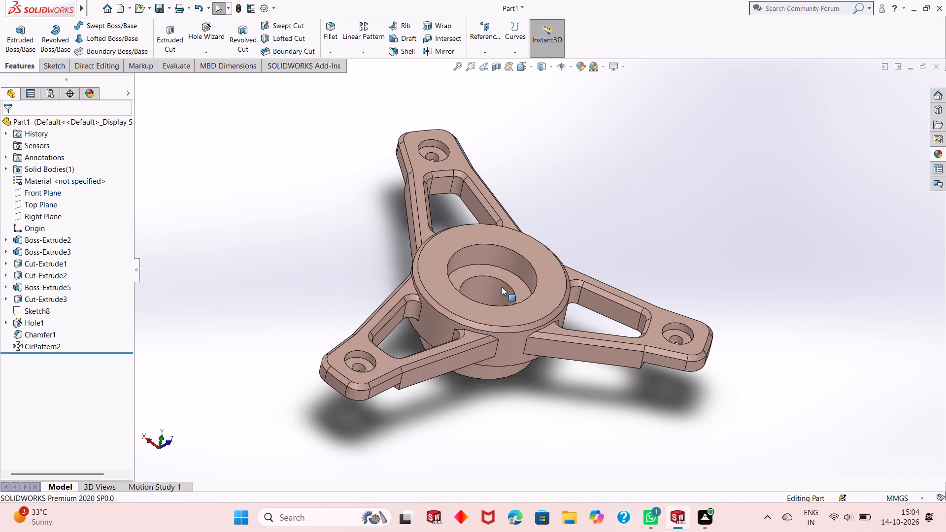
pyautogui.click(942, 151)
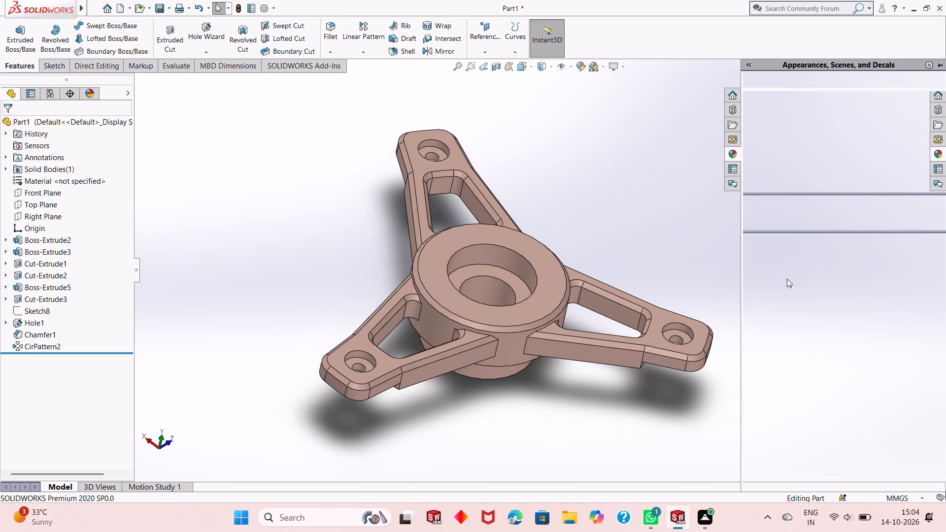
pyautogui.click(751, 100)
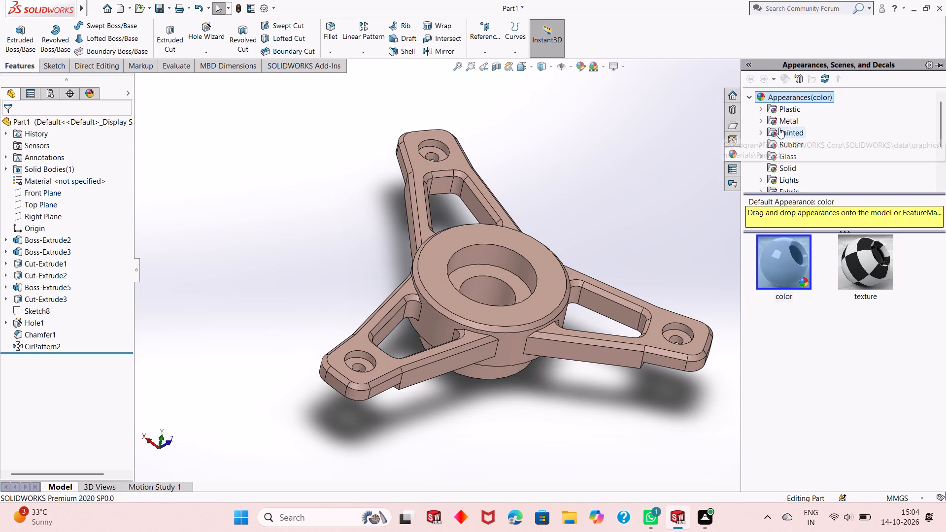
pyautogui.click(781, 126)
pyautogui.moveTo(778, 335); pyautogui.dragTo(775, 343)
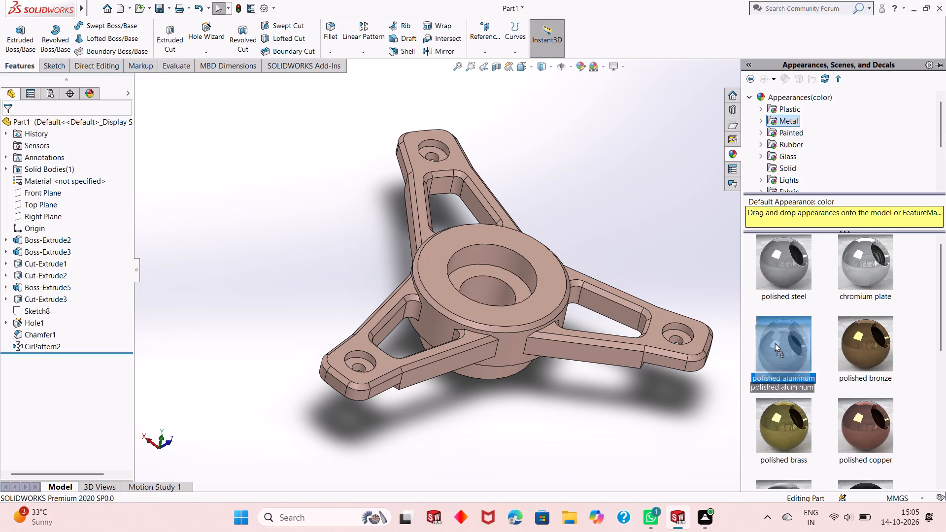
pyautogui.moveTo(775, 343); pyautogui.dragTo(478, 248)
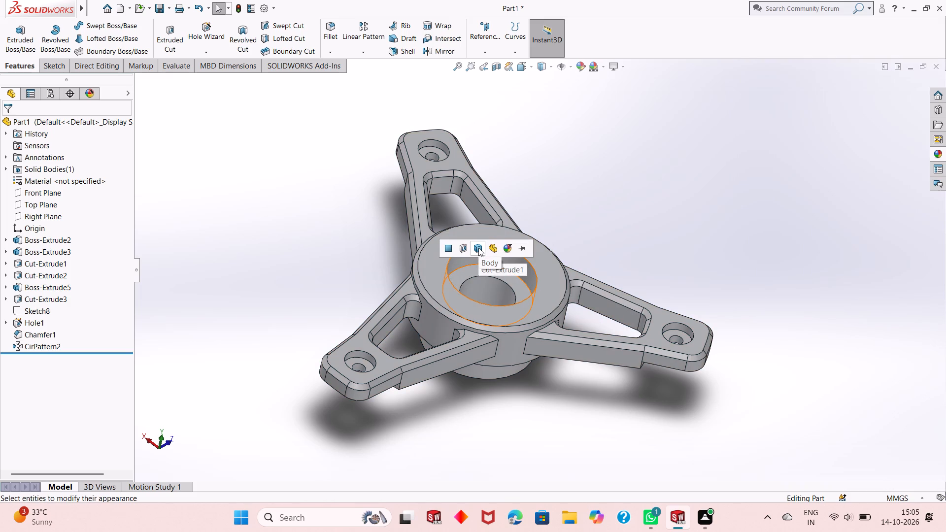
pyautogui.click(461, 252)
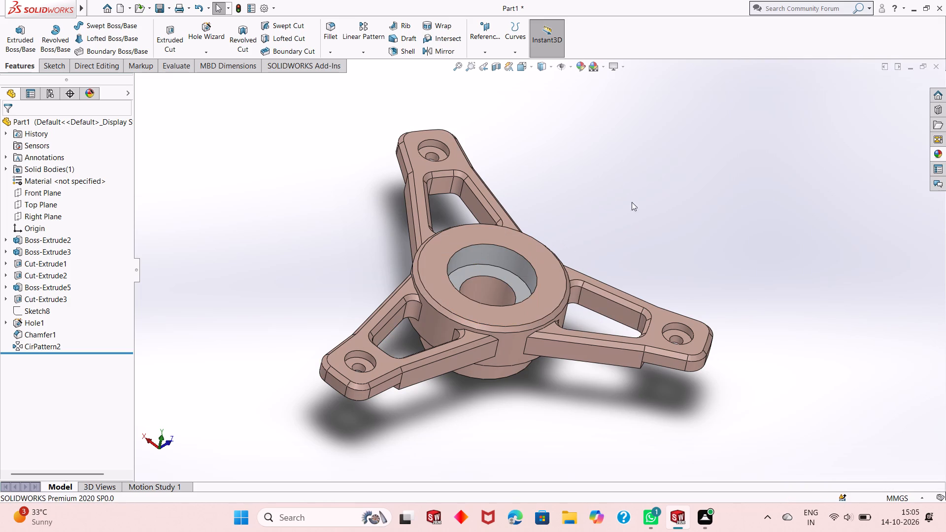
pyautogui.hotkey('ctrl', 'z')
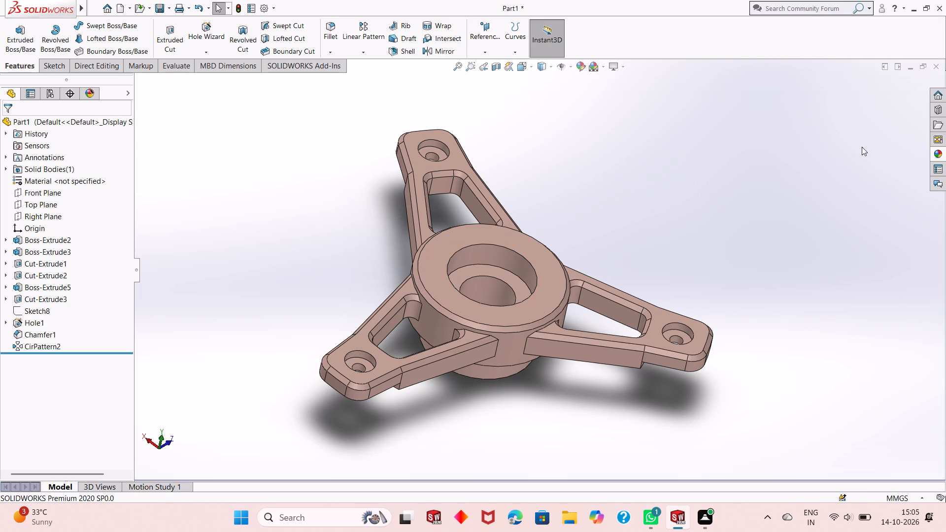
# Apply polished aluminum to the cylindrical wall of the hub's recess and to the wall of its through hole, as individual faces.
pyautogui.click(932, 155)
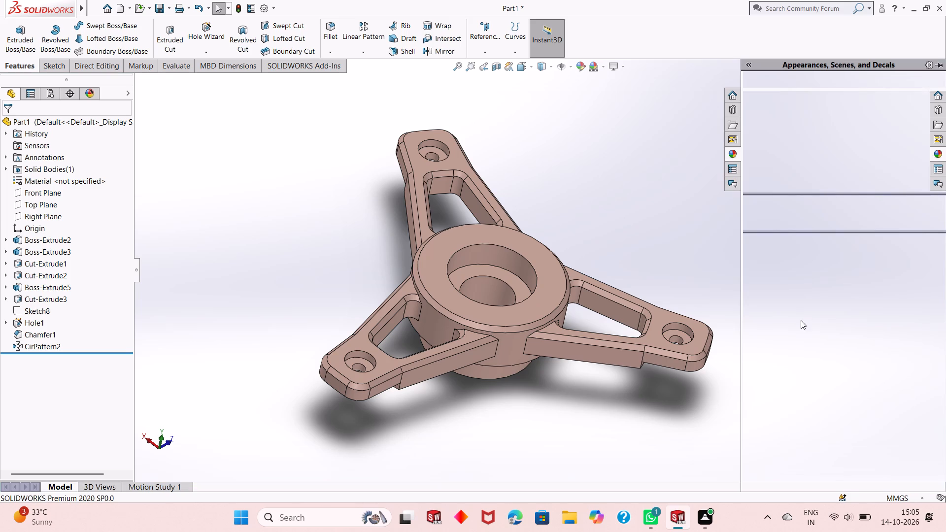
pyautogui.moveTo(789, 341); pyautogui.dragTo(497, 258)
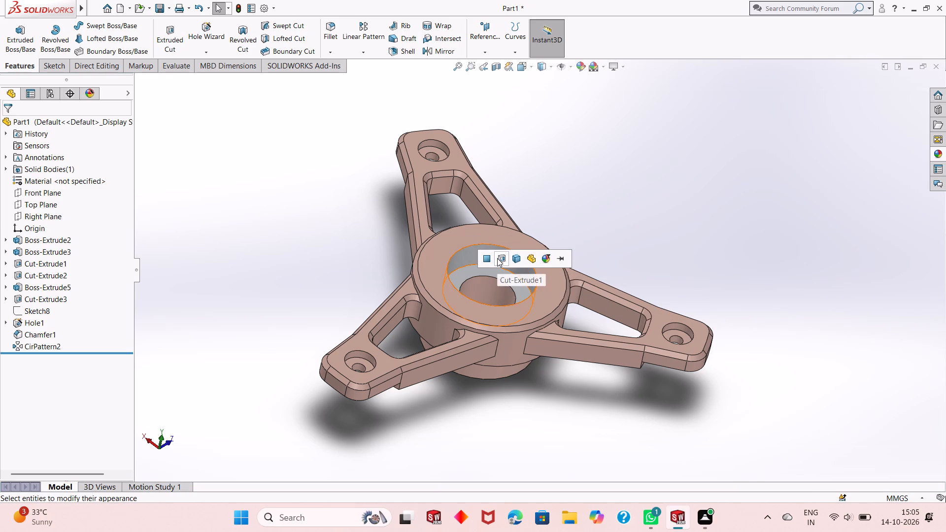
pyautogui.click(484, 258)
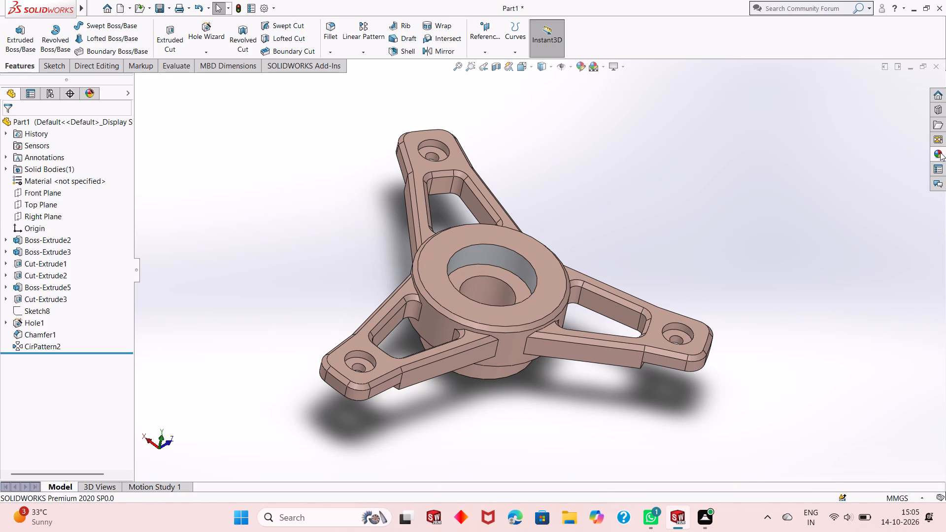
pyautogui.click(940, 152)
pyautogui.moveTo(774, 342); pyautogui.dragTo(478, 293)
pyautogui.click(478, 293)
# Apply polished aluminum to the counterbore wall and the small through-hole wall on one patterned tooth, each as a face.
pyautogui.moveTo(565, 237); pyautogui.dragTo(542, 303, button='middle')
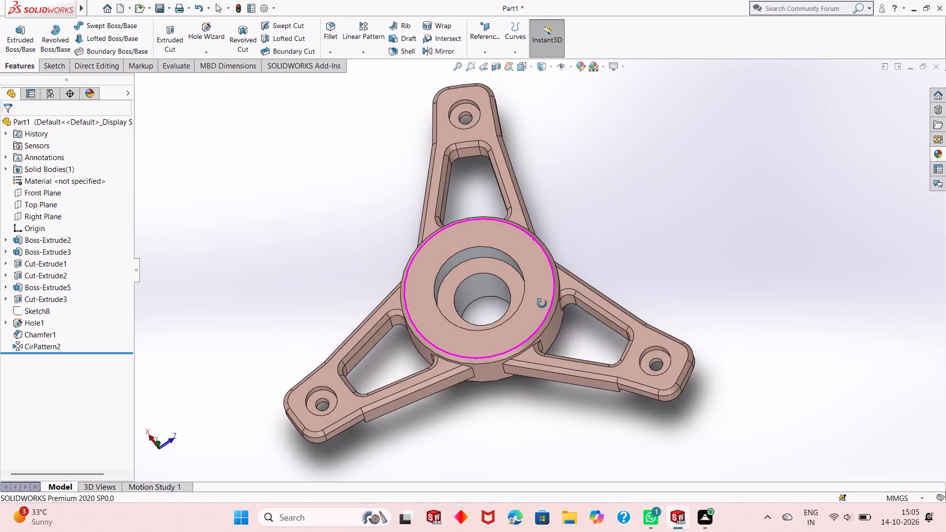
pyautogui.moveTo(542, 303); pyautogui.dragTo(545, 219, button='middle')
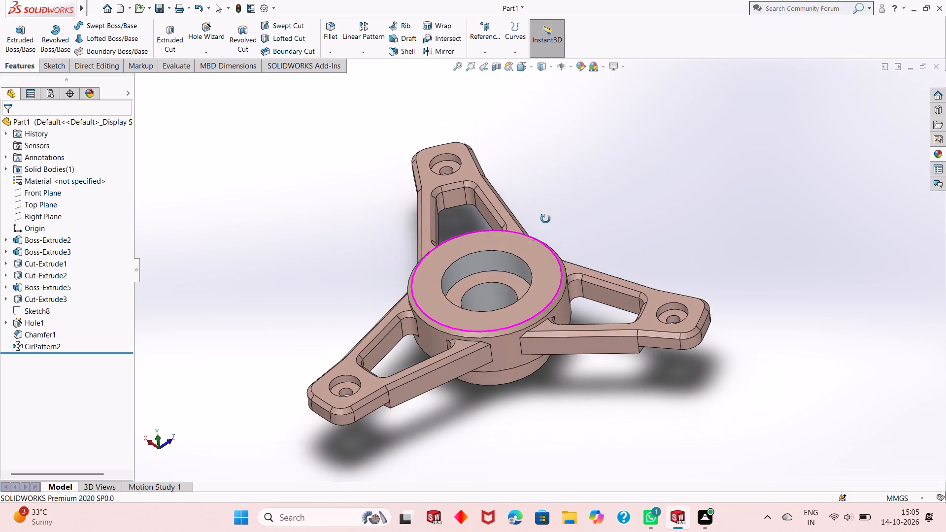
pyautogui.moveTo(545, 219); pyautogui.dragTo(533, 241, button='middle')
pyautogui.scroll(-1, 507, 298)
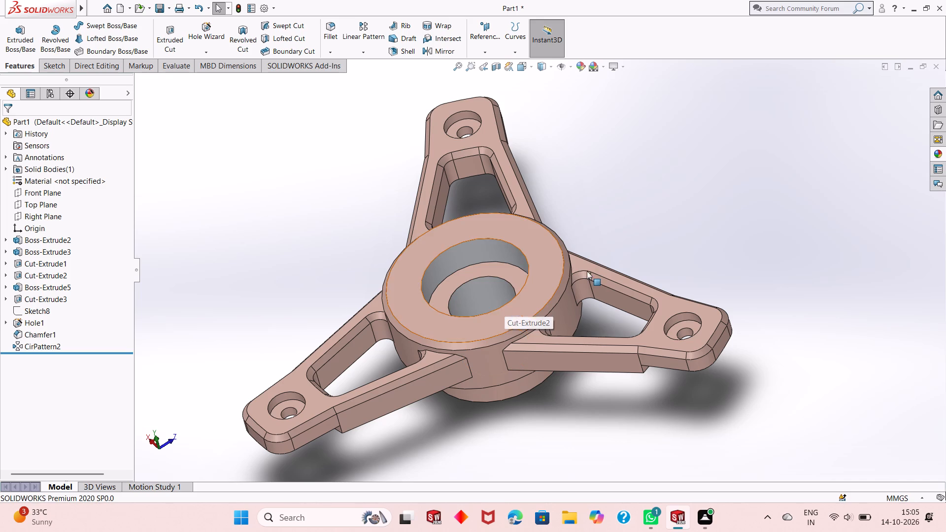
pyautogui.click(939, 151)
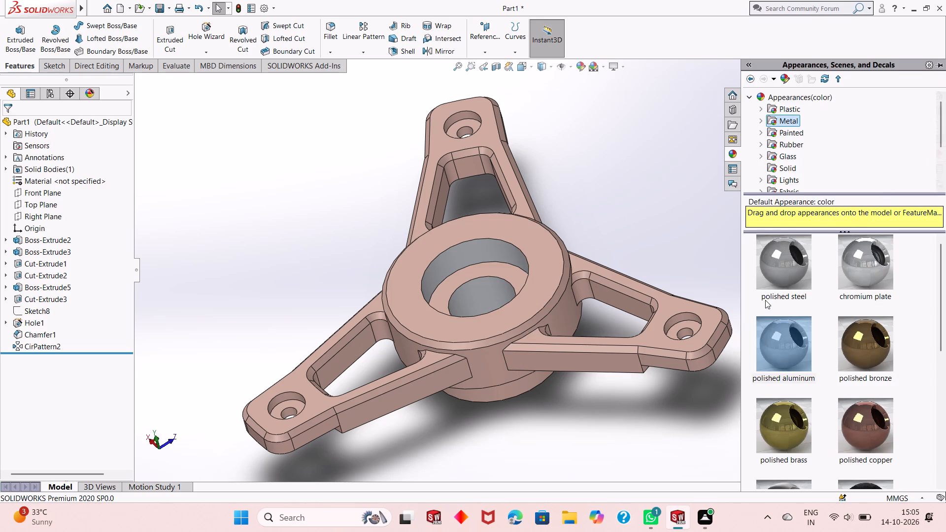
pyautogui.moveTo(773, 350); pyautogui.dragTo(609, 300)
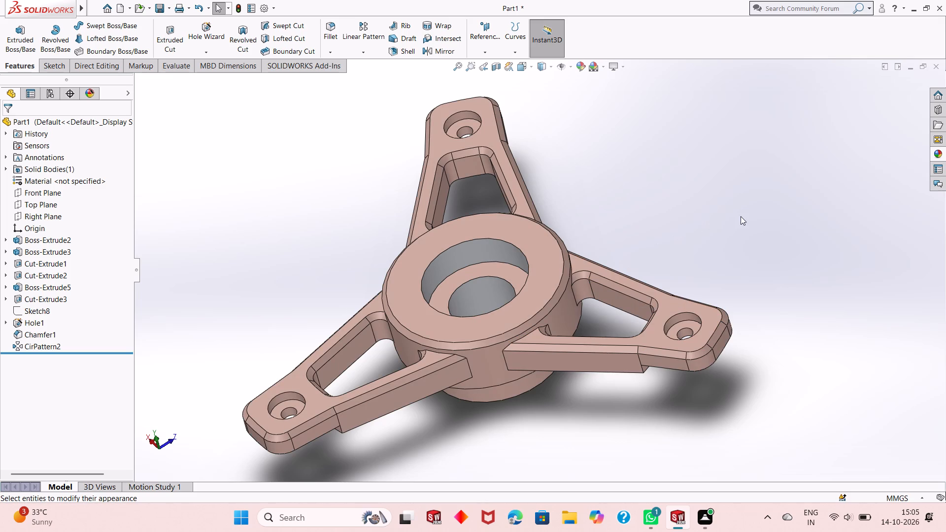
pyautogui.scroll(-2, 689, 344)
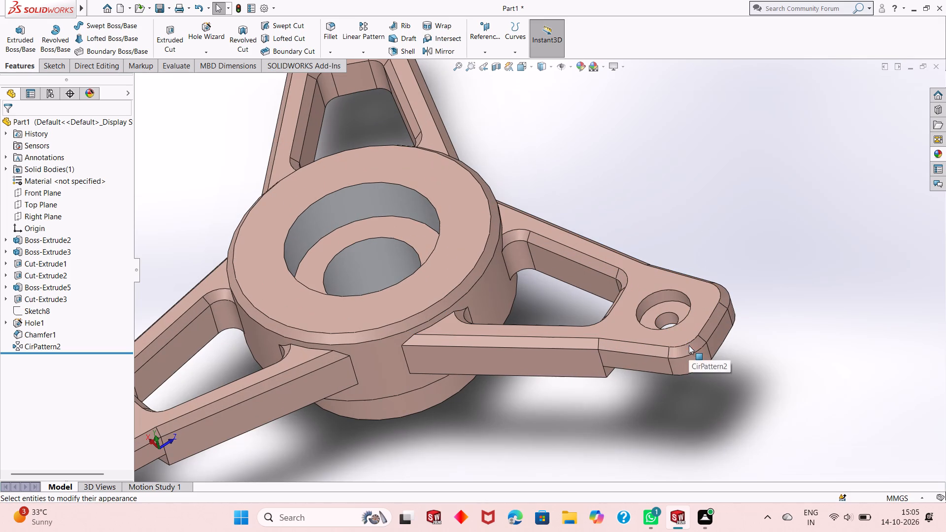
pyautogui.click(937, 151)
pyautogui.moveTo(782, 353); pyautogui.dragTo(754, 341)
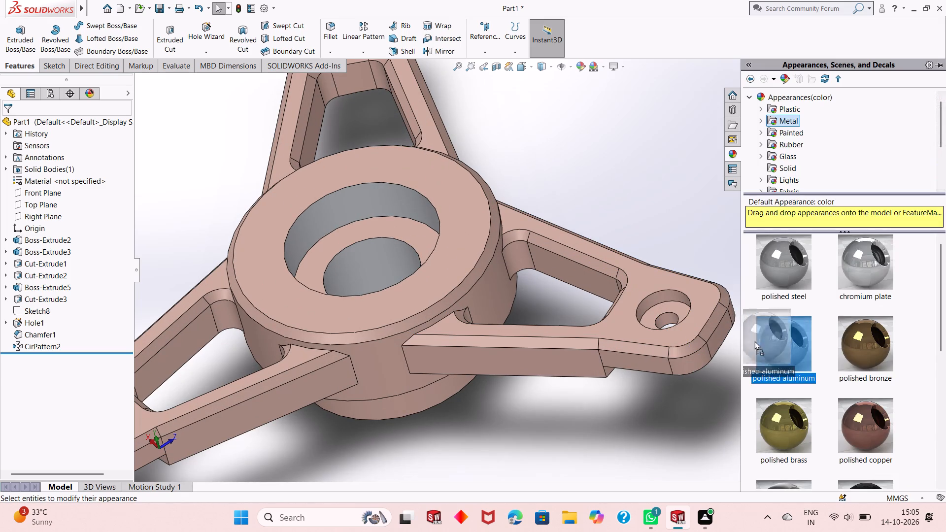
pyautogui.moveTo(754, 341); pyautogui.dragTo(668, 297)
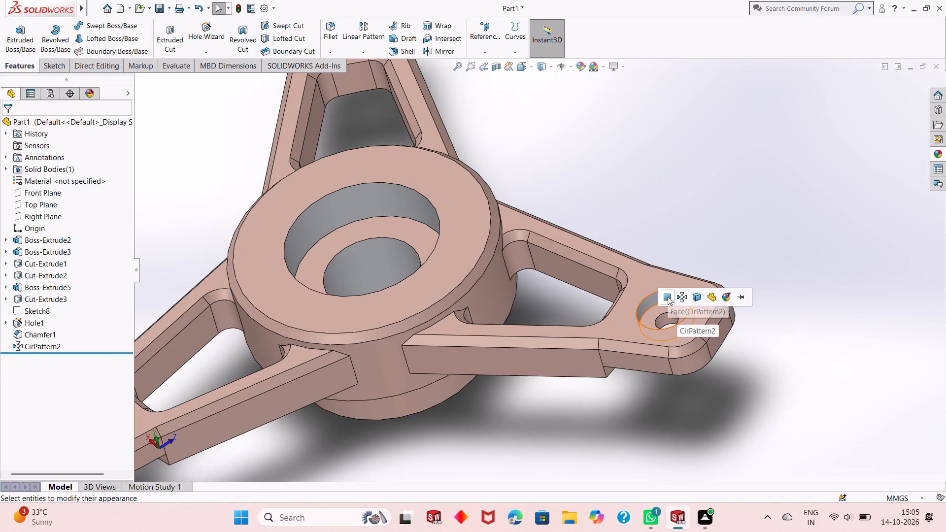
pyautogui.click(670, 296)
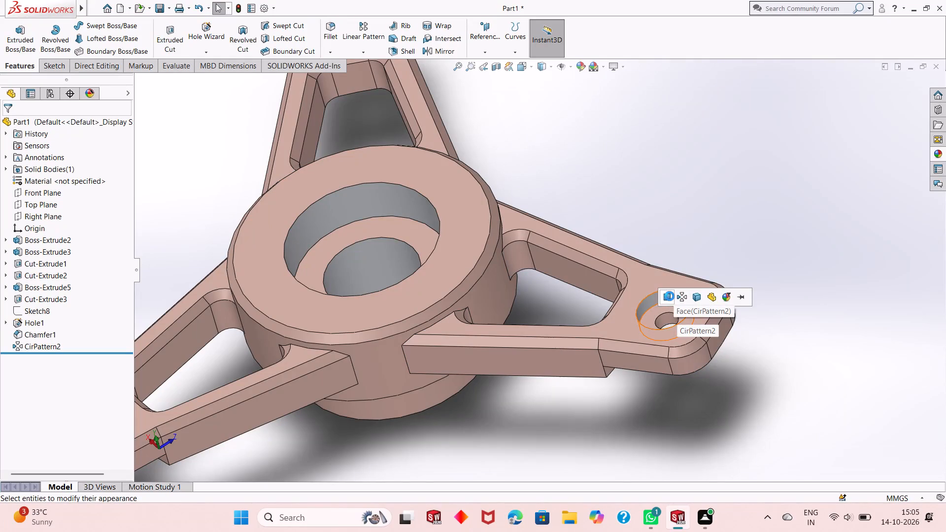
pyautogui.click(943, 152)
pyautogui.moveTo(778, 344); pyautogui.dragTo(664, 321)
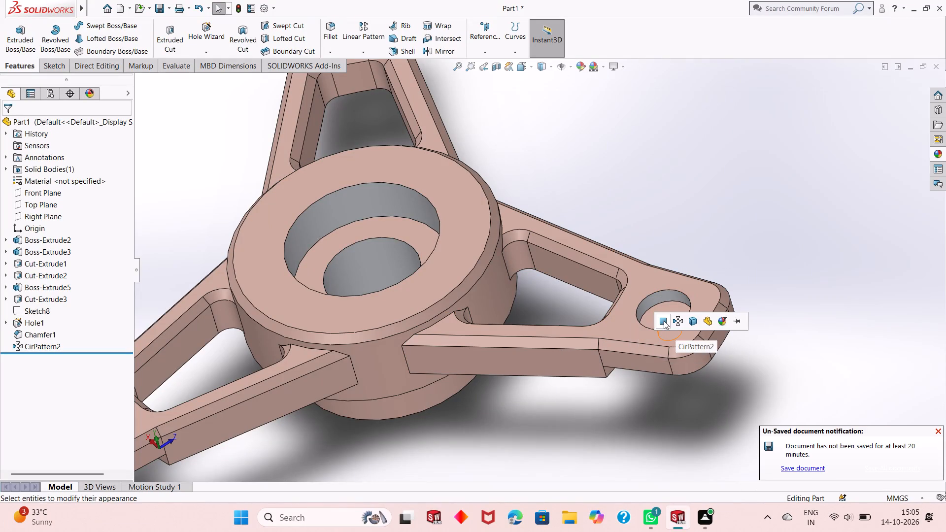
pyautogui.click(664, 321)
# Apply polished aluminum to the counterbore wall and the small through-hole wall on the original tooth, each as a face.
pyautogui.scroll(2, 627, 342)
pyautogui.scroll(2, 424, 325)
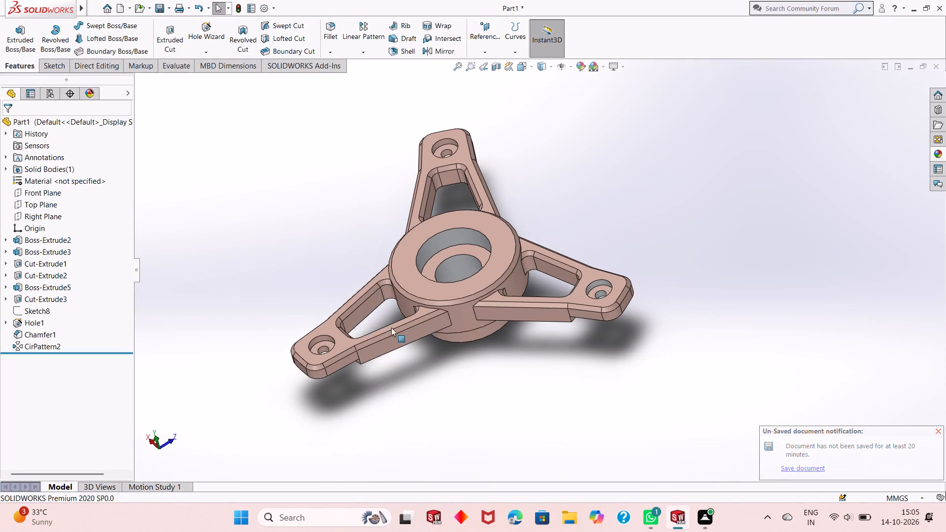
pyautogui.scroll(-6, 260, 371)
pyautogui.scroll(-2, 659, 204)
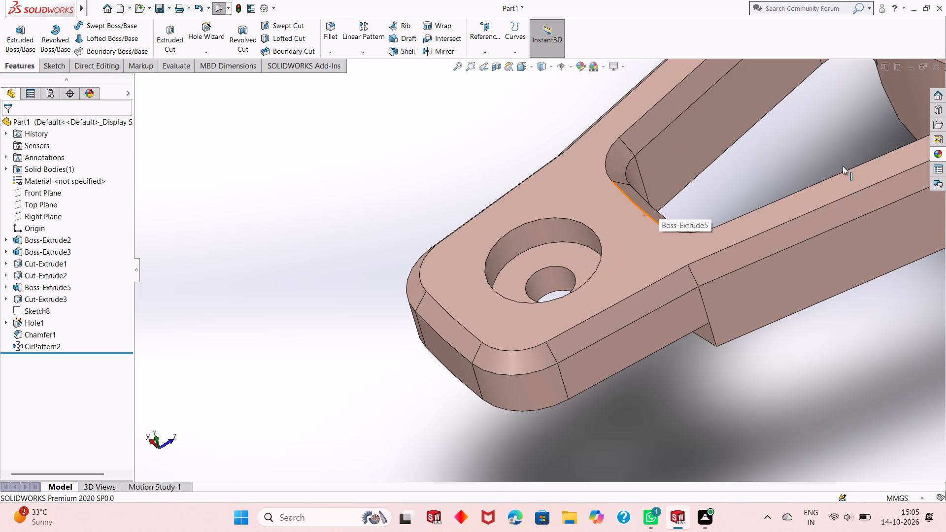
pyautogui.click(940, 152)
pyautogui.moveTo(779, 336); pyautogui.dragTo(530, 229)
pyautogui.click(530, 229)
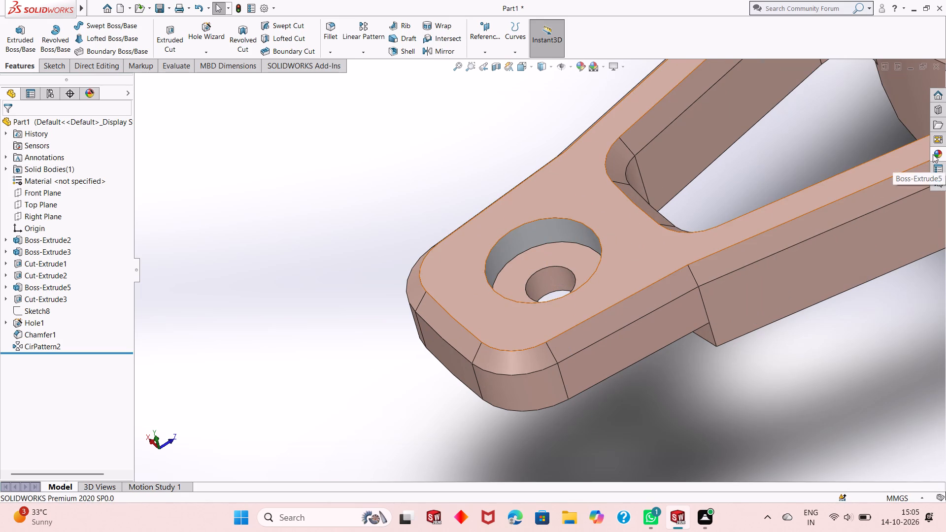
pyautogui.click(933, 154)
pyautogui.moveTo(799, 334); pyautogui.dragTo(570, 275)
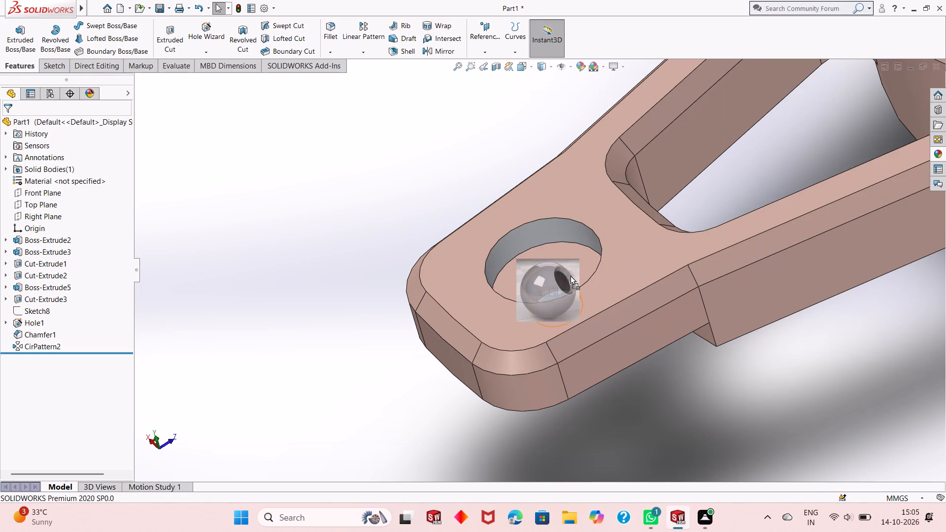
pyautogui.moveTo(570, 275); pyautogui.dragTo(569, 276)
pyautogui.click(569, 276)
# Apply polished aluminum to the counterbore wall and the small through-hole wall on the remaining patterned tooth, each as a face.
pyautogui.scroll(4, 700, 314)
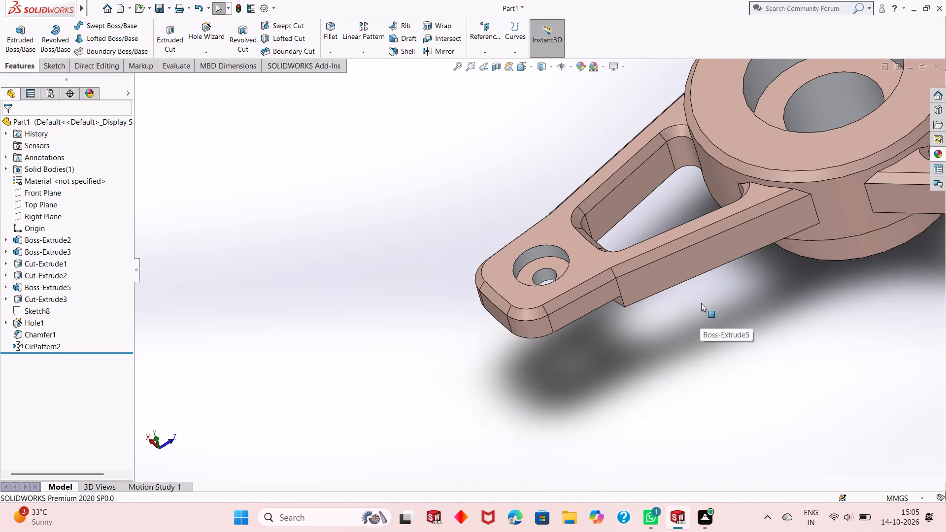
pyautogui.scroll(-1, 747, 138)
pyautogui.scroll(4, 661, 259)
pyautogui.scroll(-3, 677, 90)
pyautogui.scroll(3, 668, 248)
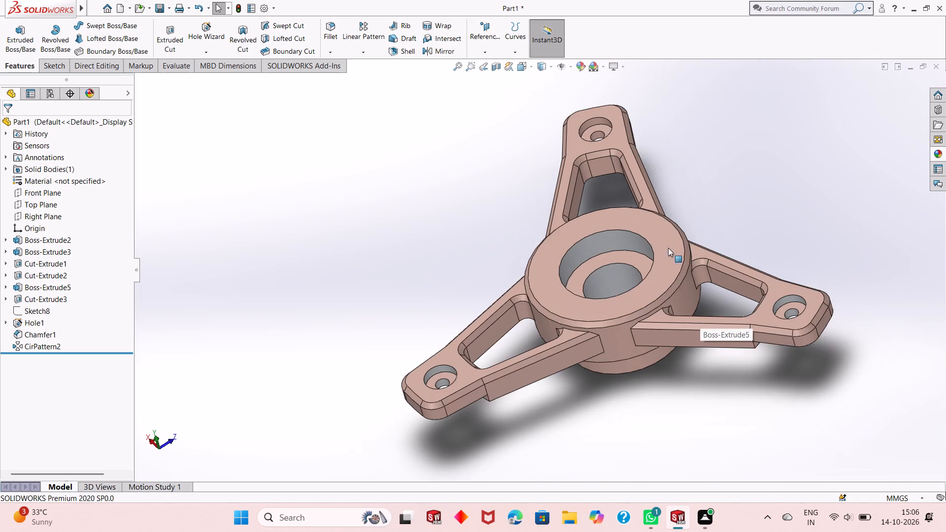
pyautogui.scroll(-4, 629, 113)
pyautogui.scroll(-5, 540, 148)
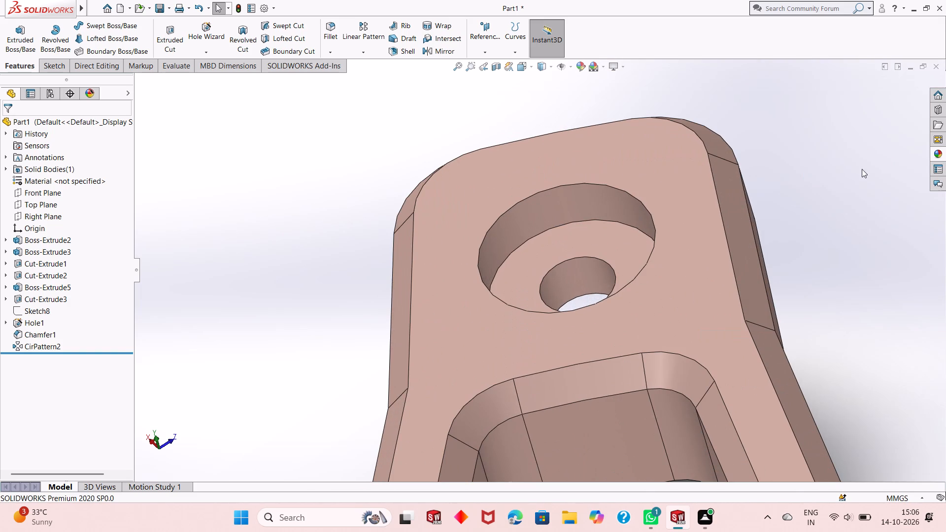
pyautogui.click(936, 154)
pyautogui.moveTo(786, 343); pyautogui.dragTo(647, 266)
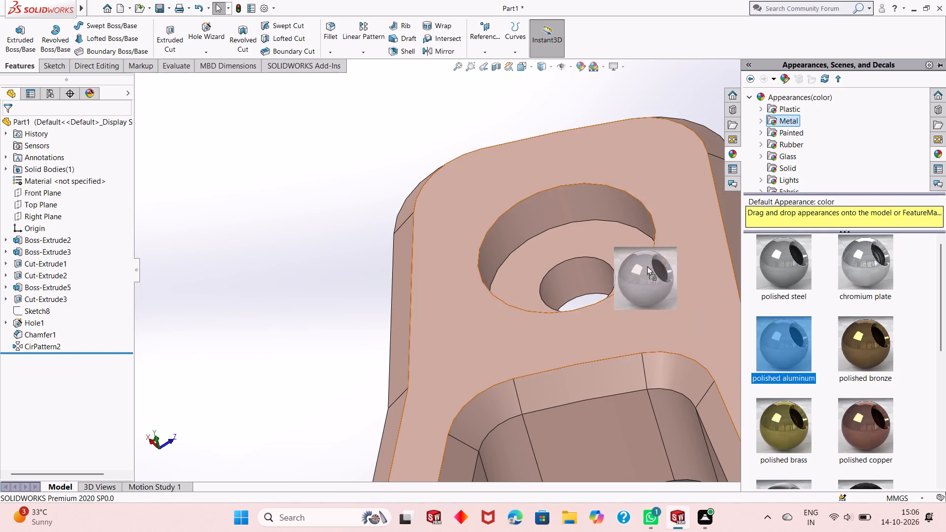
pyautogui.moveTo(647, 266); pyautogui.dragTo(599, 202)
pyautogui.click(599, 202)
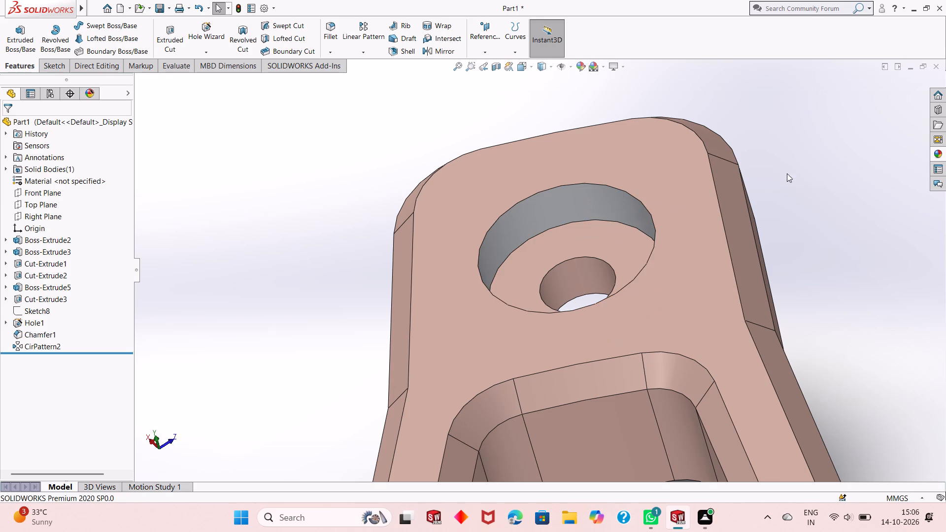
pyautogui.click(936, 155)
pyautogui.moveTo(797, 353); pyautogui.dragTo(637, 284)
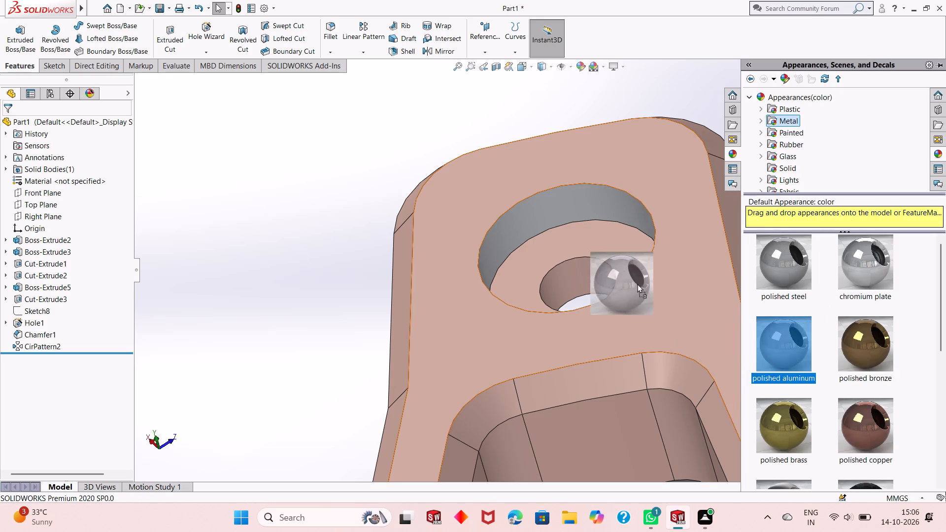
pyautogui.moveTo(637, 284); pyautogui.dragTo(598, 284)
pyautogui.click(598, 284)
# Apply the painted candy apple red appearance to two window chamfer faces on that patterned tooth: the outer-end face and one long side.
pyautogui.scroll(3, 580, 304)
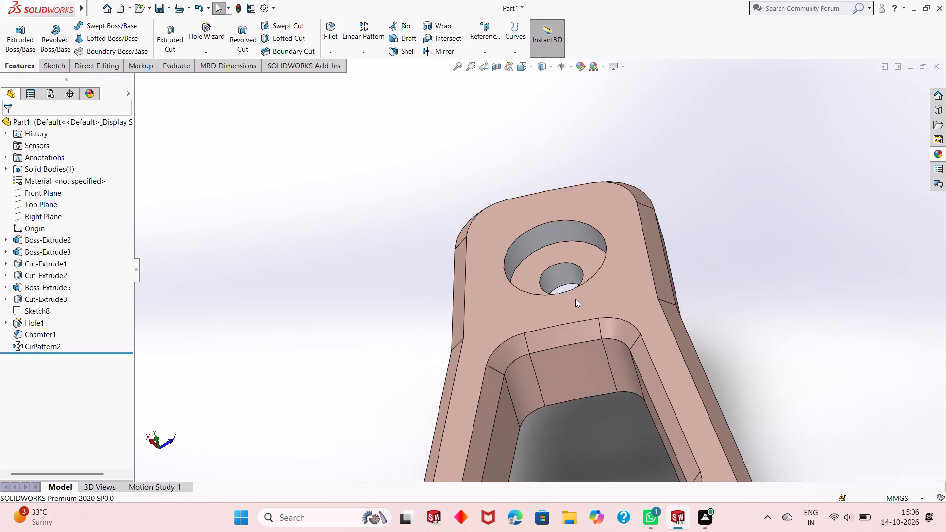
pyautogui.scroll(3, 575, 299)
pyautogui.scroll(-3, 563, 265)
pyautogui.scroll(5, 543, 298)
pyautogui.scroll(-3, 489, 355)
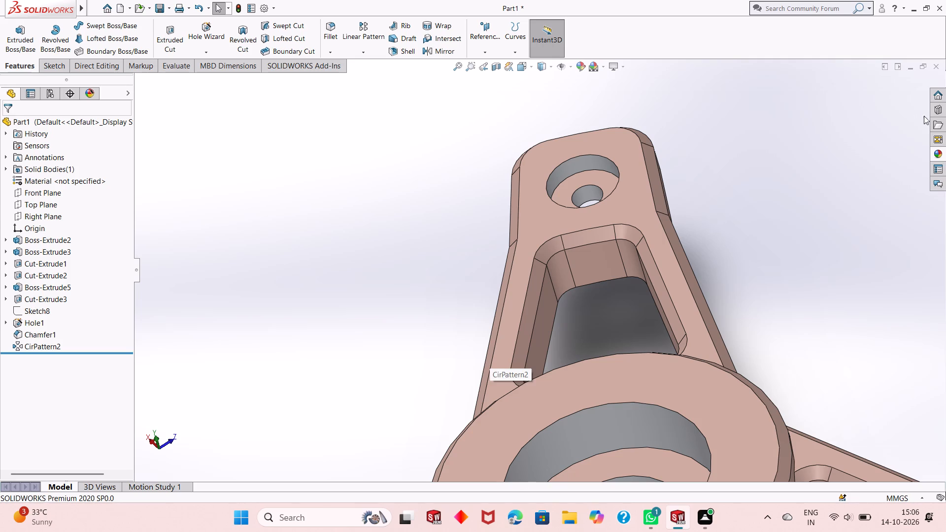
pyautogui.click(943, 154)
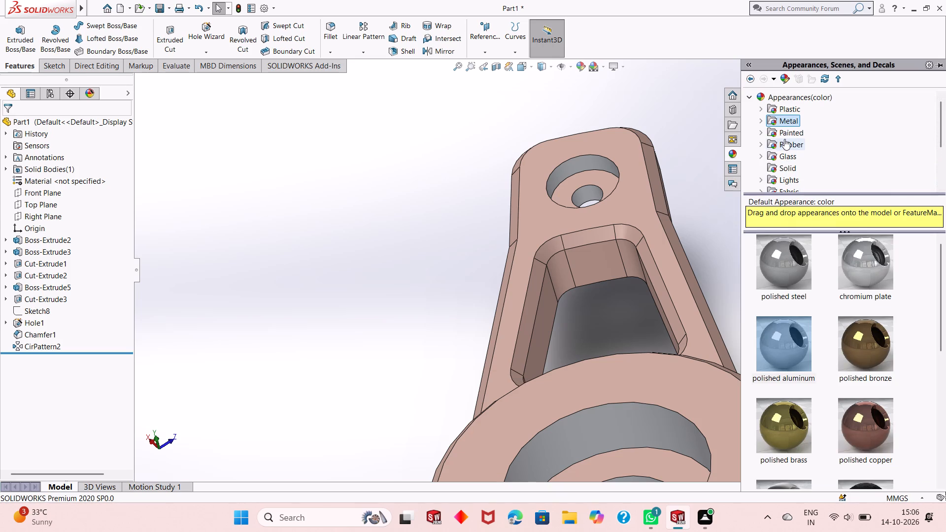
pyautogui.scroll(-3, 808, 253)
pyautogui.click(774, 135)
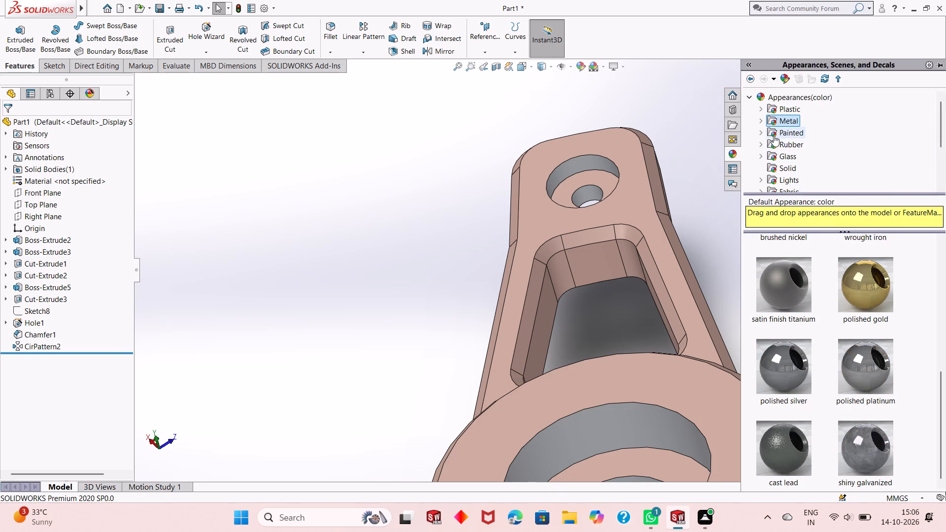
pyautogui.moveTo(783, 258); pyautogui.dragTo(645, 230)
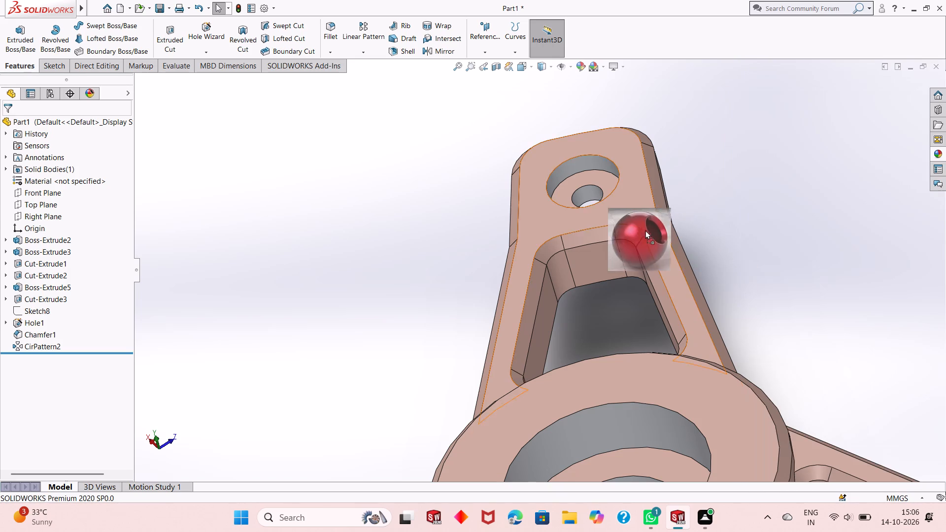
pyautogui.moveTo(645, 230); pyautogui.dragTo(600, 233)
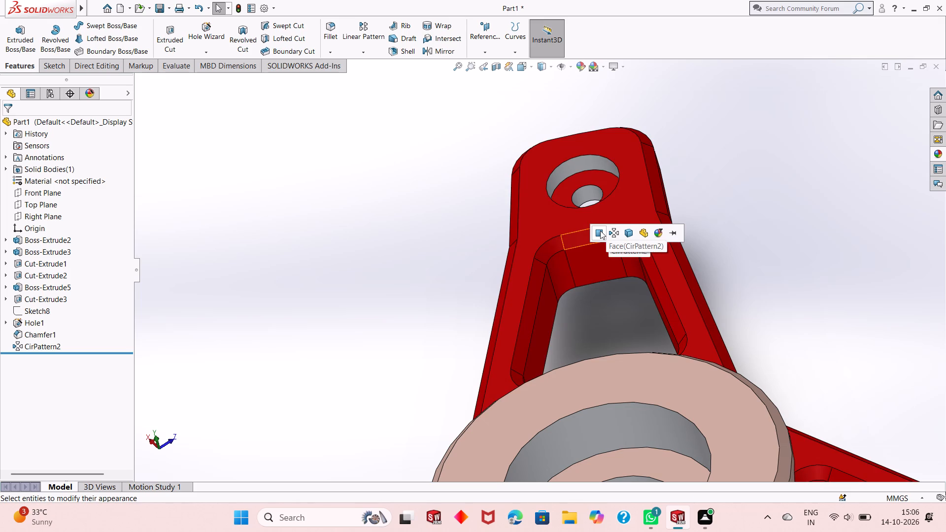
pyautogui.click(600, 231)
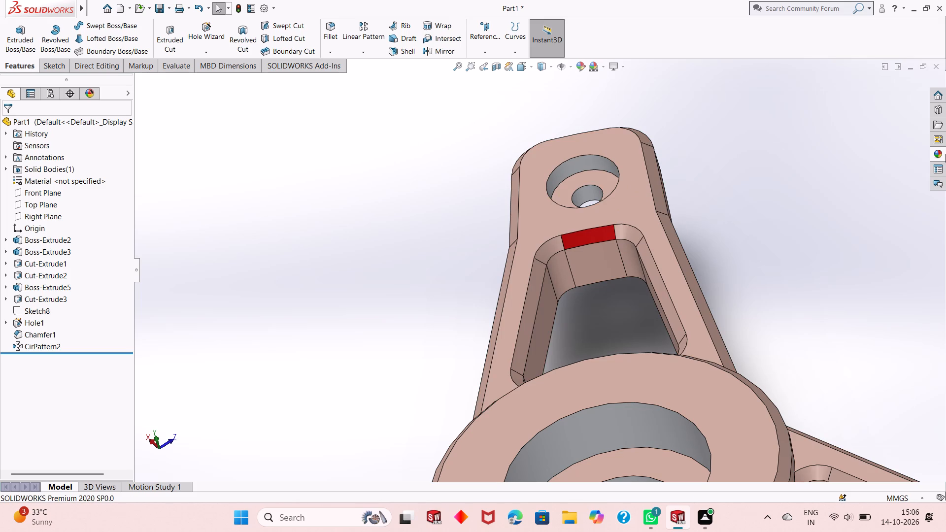
pyautogui.click(936, 154)
pyautogui.moveTo(789, 260); pyautogui.dragTo(538, 241)
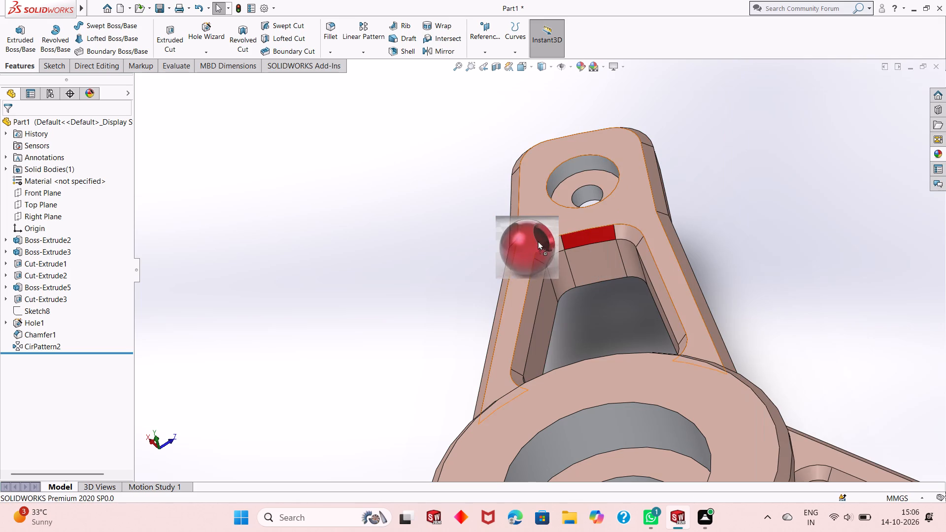
pyautogui.moveTo(538, 241); pyautogui.dragTo(534, 297)
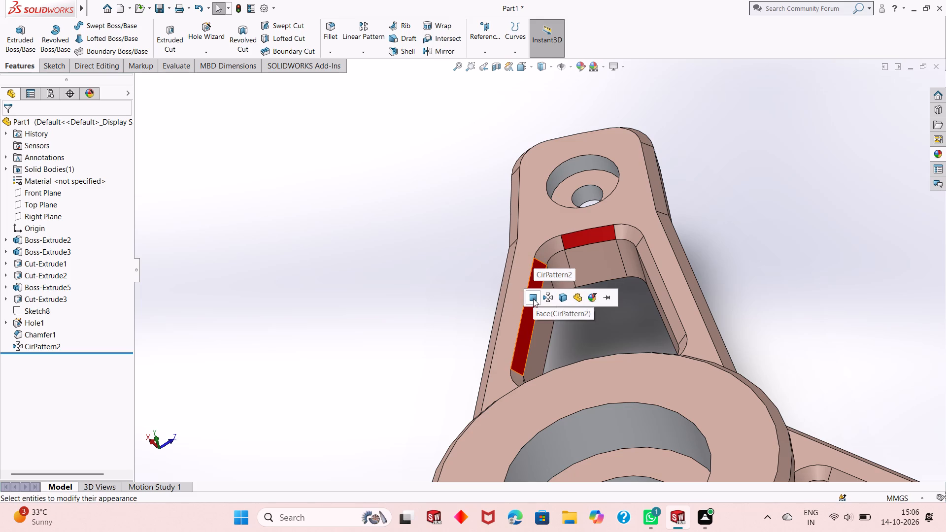
pyautogui.click(533, 300)
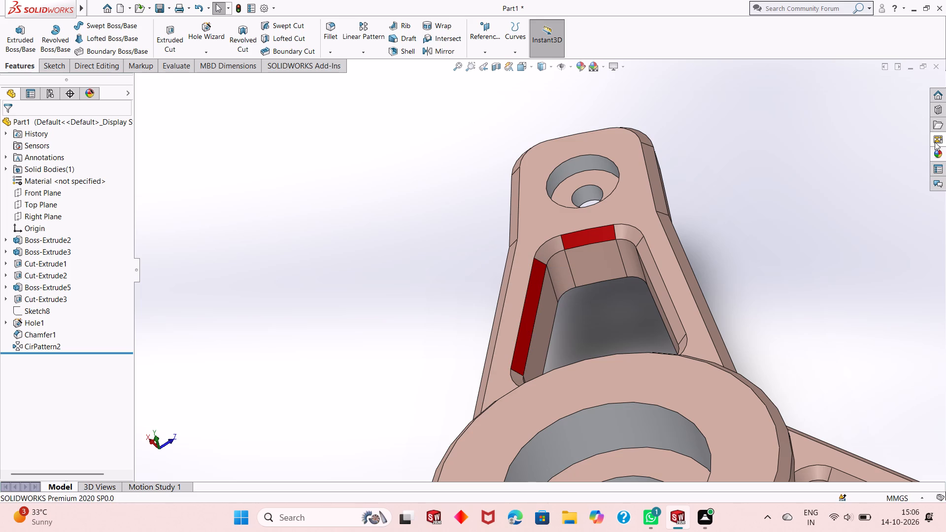
# Apply candy apple red to the whole Chamfer1 feature, covering the hub rim and the original tooth's chamfered edges.
pyautogui.click(939, 156)
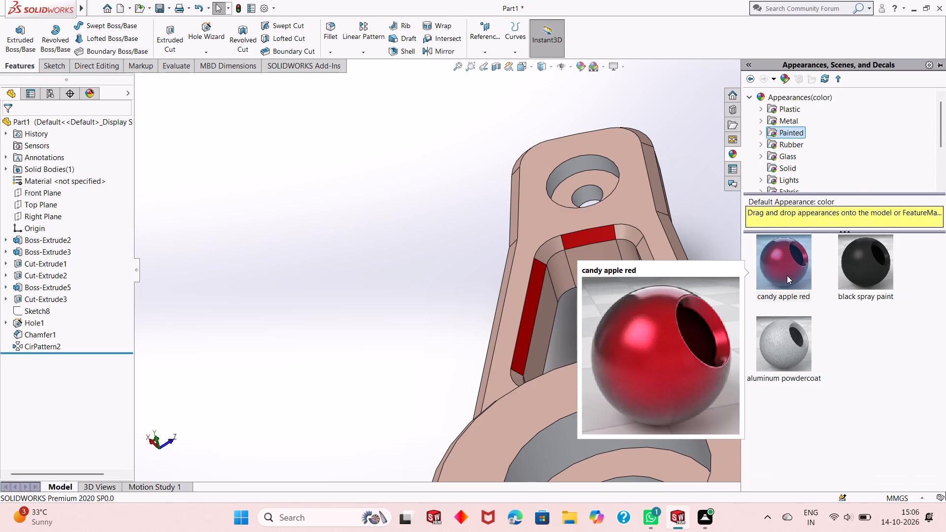
pyautogui.scroll(9, 574, 242)
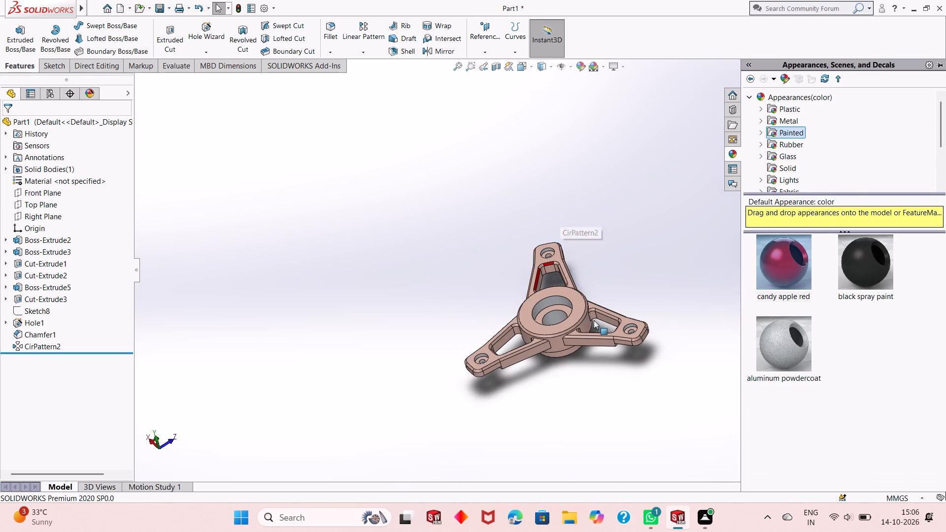
pyautogui.scroll(-8, 599, 328)
pyautogui.moveTo(782, 260); pyautogui.dragTo(596, 240)
pyautogui.scroll(1, 674, 244)
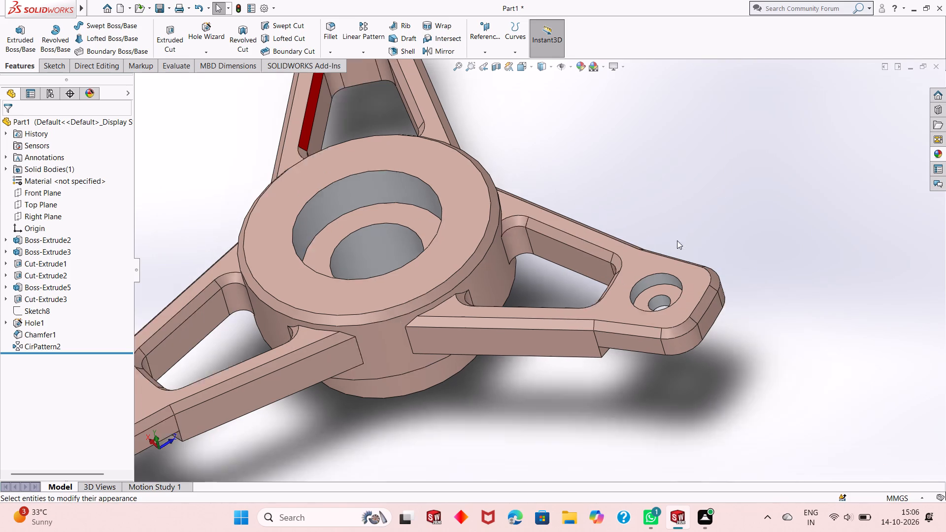
pyautogui.scroll(1, 677, 240)
pyautogui.scroll(-6, 287, 280)
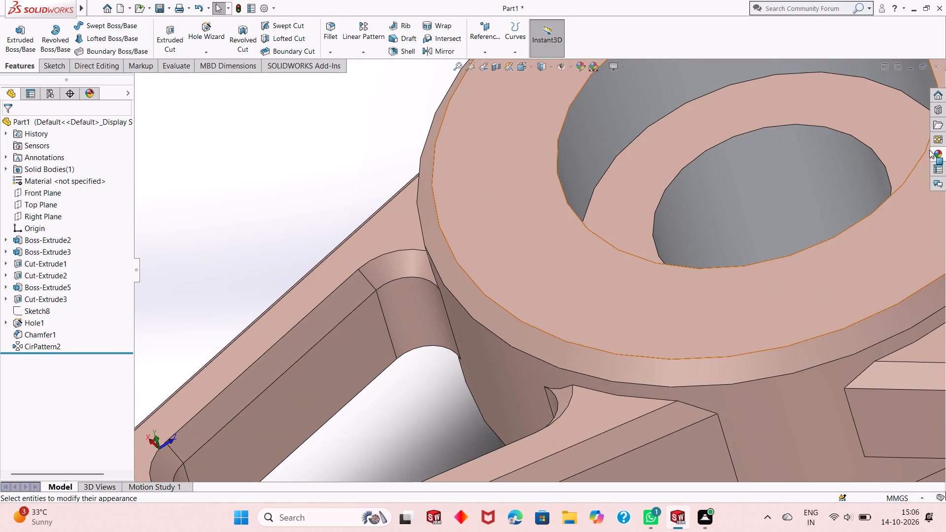
pyautogui.click(929, 150)
pyautogui.scroll(2, 622, 174)
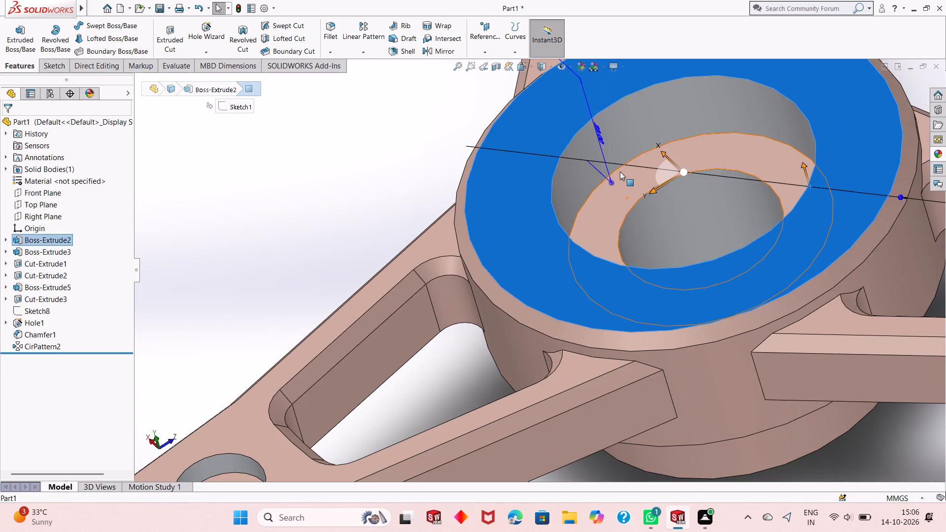
pyautogui.press('Escape')
pyautogui.doubleClick(938, 147)
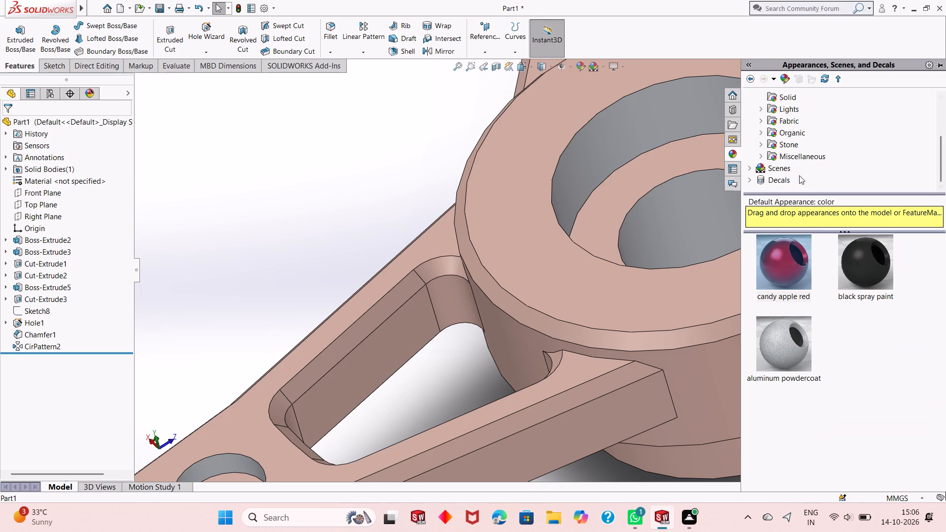
pyautogui.press('Escape')
pyautogui.moveTo(777, 248); pyautogui.dragTo(439, 258)
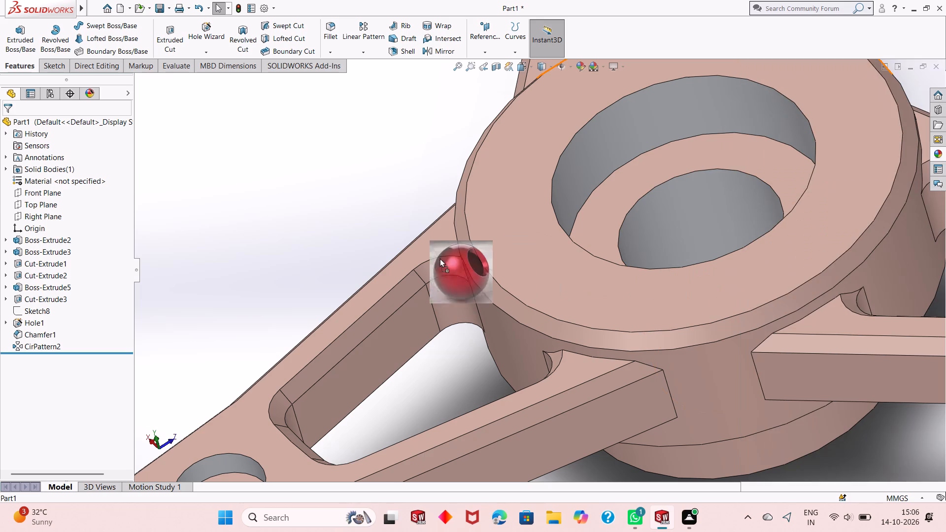
pyautogui.moveTo(439, 258); pyautogui.dragTo(401, 291)
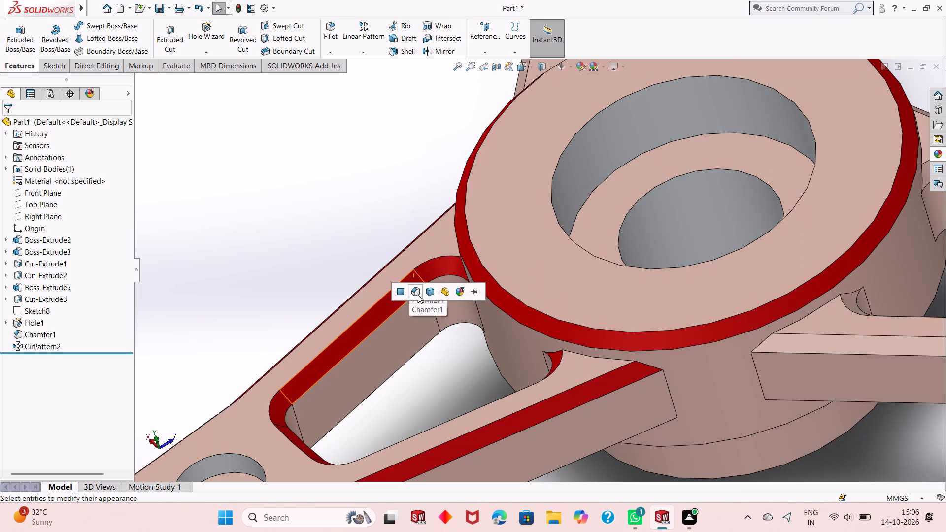
pyautogui.click(418, 295)
# Apply candy apple red to the two outer corner chamfers and the other long-side chamfer of the patterned tooth's window, as faces.
pyautogui.scroll(6, 578, 232)
pyautogui.scroll(-1, 580, 218)
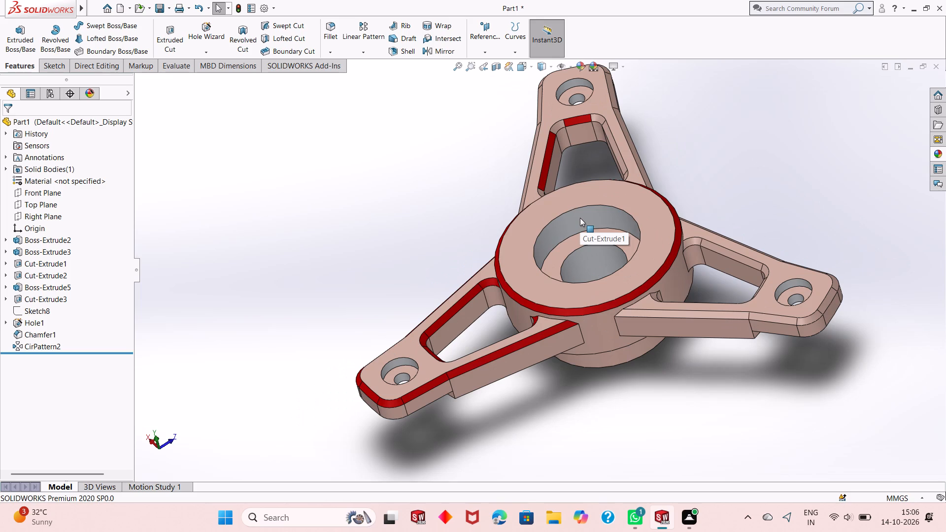
pyautogui.scroll(-3, 577, 106)
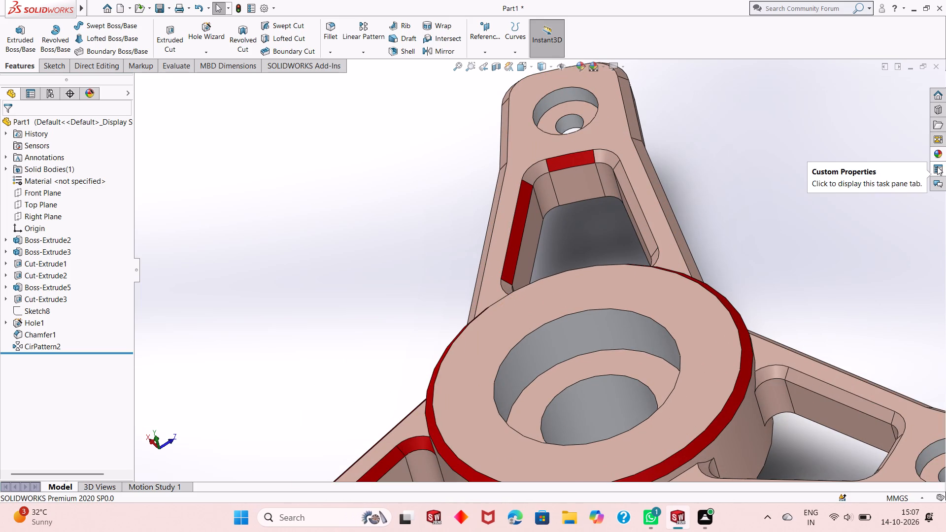
pyautogui.click(940, 157)
pyautogui.moveTo(782, 252); pyautogui.dragTo(570, 157)
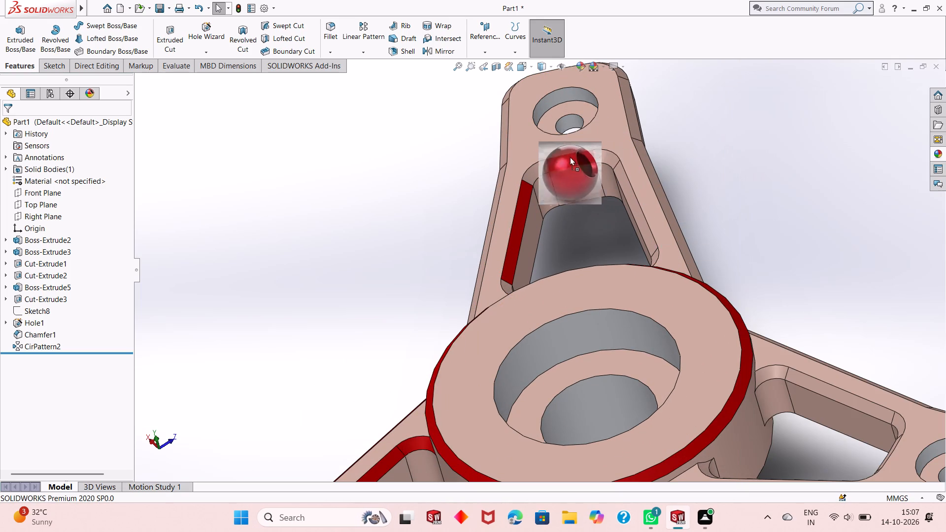
pyautogui.moveTo(570, 157); pyautogui.dragTo(537, 169)
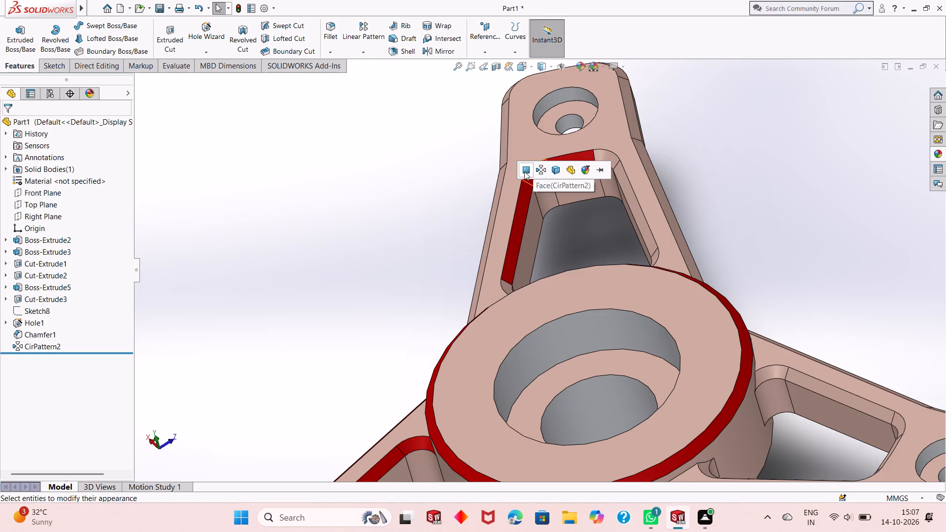
pyautogui.click(524, 171)
pyautogui.click(936, 159)
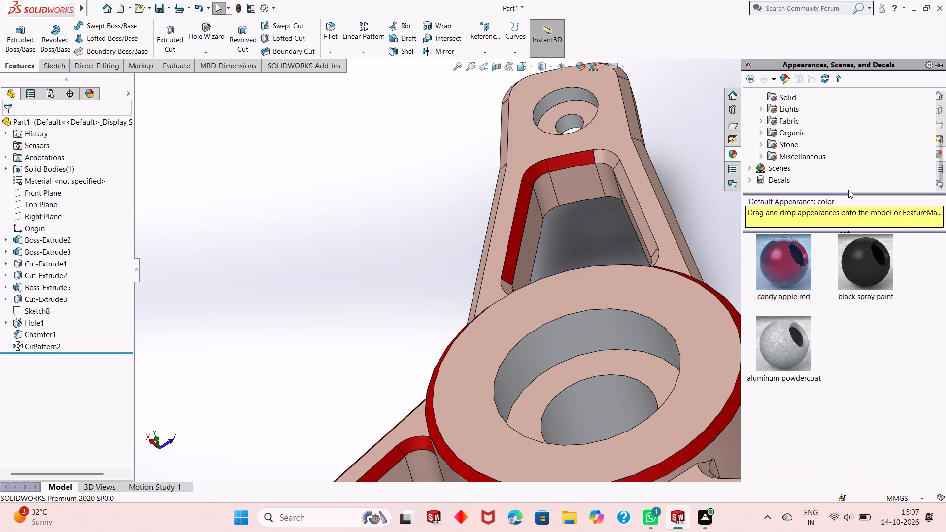
pyautogui.moveTo(802, 269); pyautogui.dragTo(610, 162)
pyautogui.click(610, 161)
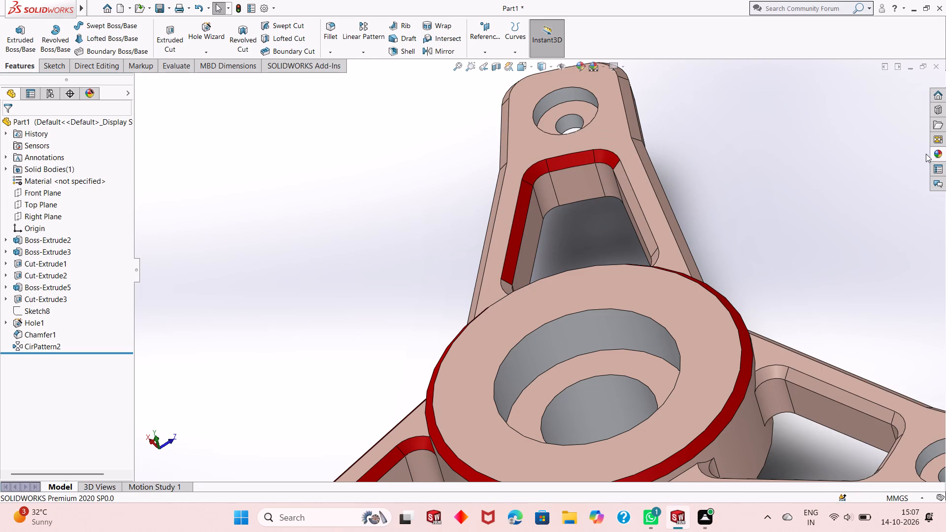
pyautogui.click(935, 155)
pyautogui.moveTo(806, 275); pyautogui.dragTo(642, 221)
pyautogui.click(642, 221)
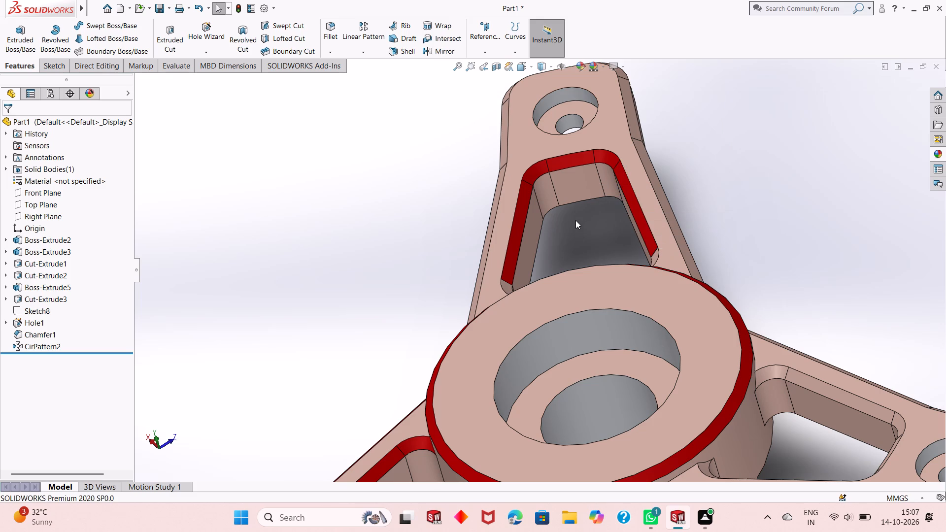
# Apply candy apple red to the two hub-side corner chamfers of the first patterned tooth's window, each as a face.
pyautogui.scroll(2, 575, 217)
pyautogui.scroll(1, 577, 170)
pyautogui.moveTo(557, 199); pyautogui.dragTo(553, 326, button='middle')
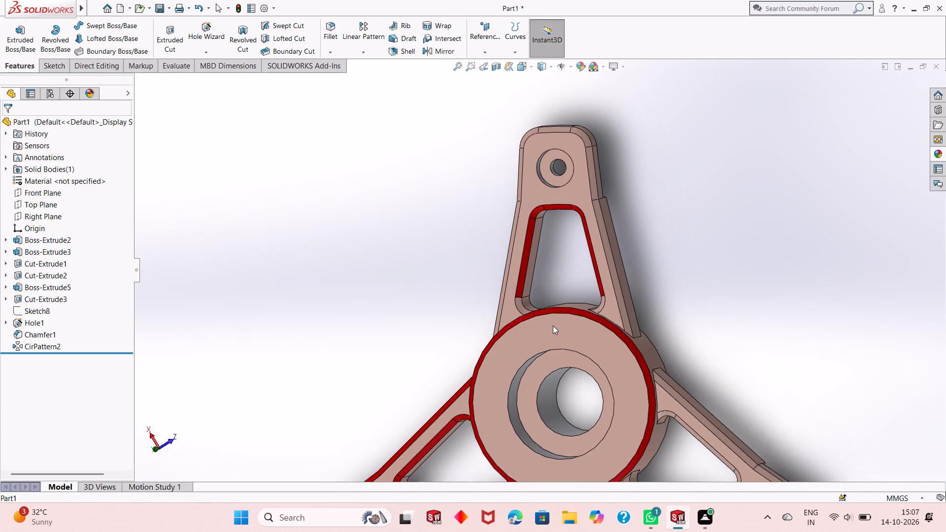
pyautogui.scroll(-4, 553, 326)
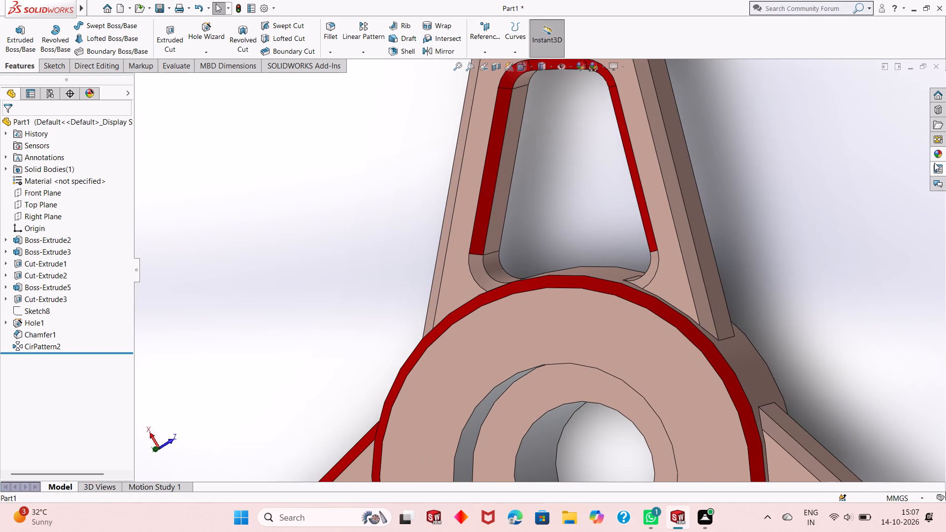
pyautogui.click(934, 153)
pyautogui.moveTo(789, 266); pyautogui.dragTo(446, 234)
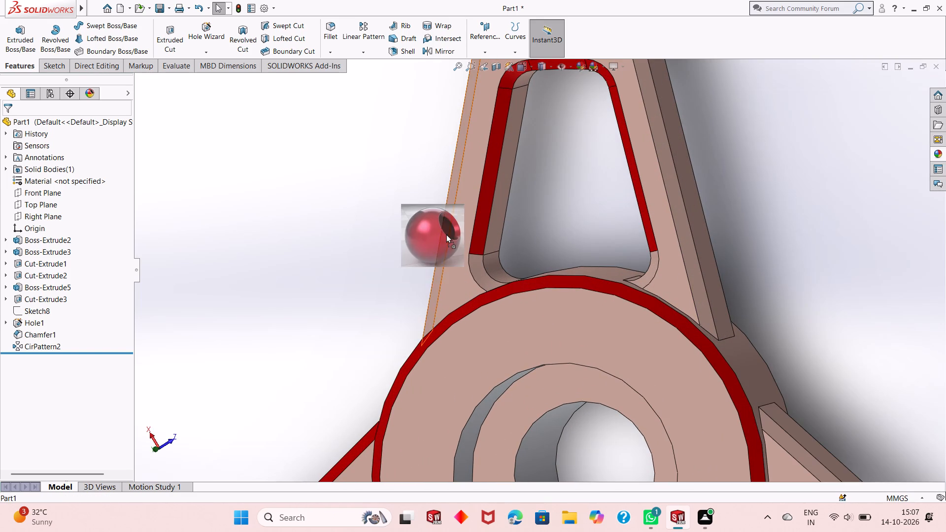
pyautogui.moveTo(446, 234); pyautogui.dragTo(480, 273)
pyautogui.click(479, 274)
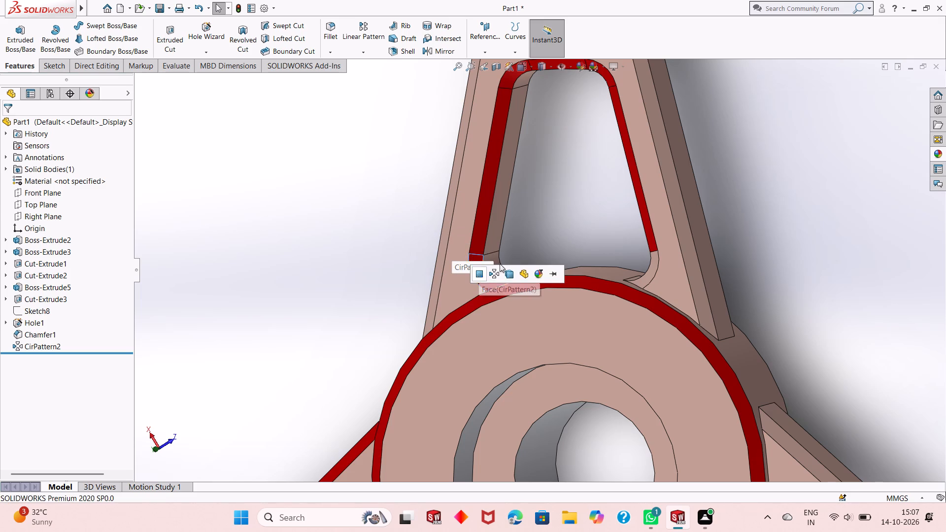
pyautogui.click(938, 155)
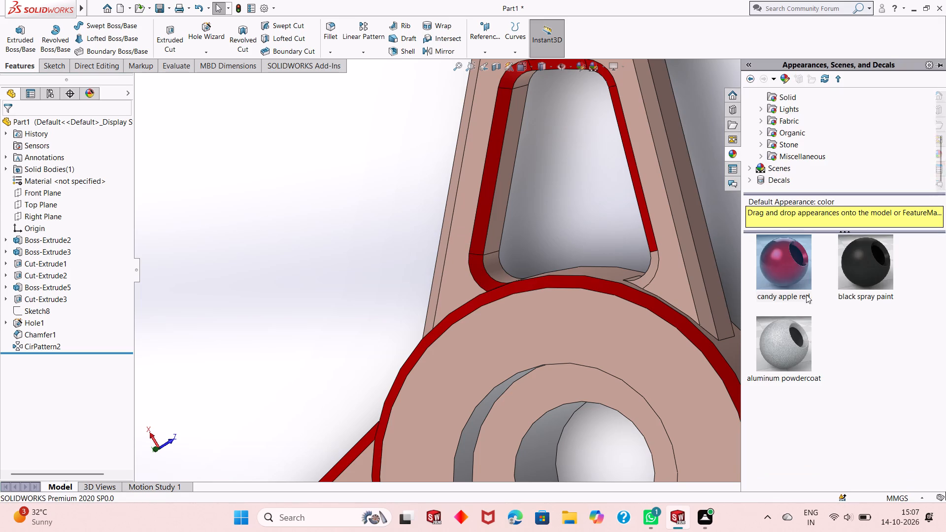
pyautogui.moveTo(799, 258); pyautogui.dragTo(649, 274)
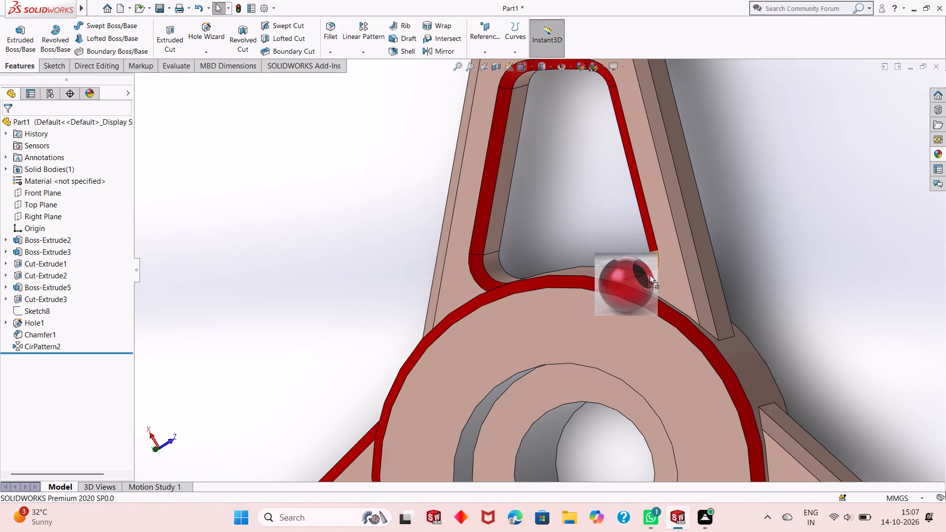
pyautogui.moveTo(649, 274); pyautogui.dragTo(650, 276)
pyautogui.click(650, 276)
# On the other patterned tooth's window, apply candy apple red to one long-side chamfer and its adjoining hub-side corner chamfer, as faces.
pyautogui.scroll(2, 563, 280)
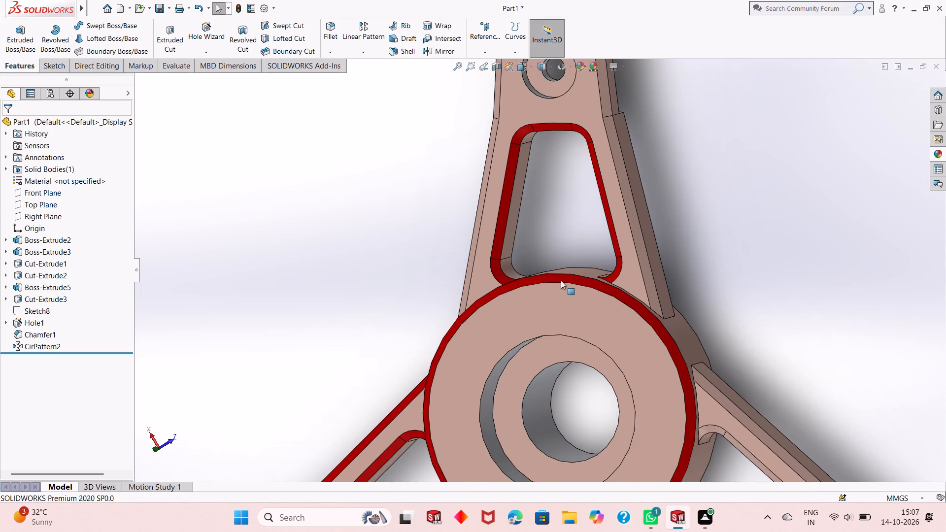
pyautogui.scroll(5, 567, 280)
pyautogui.scroll(-3, 642, 401)
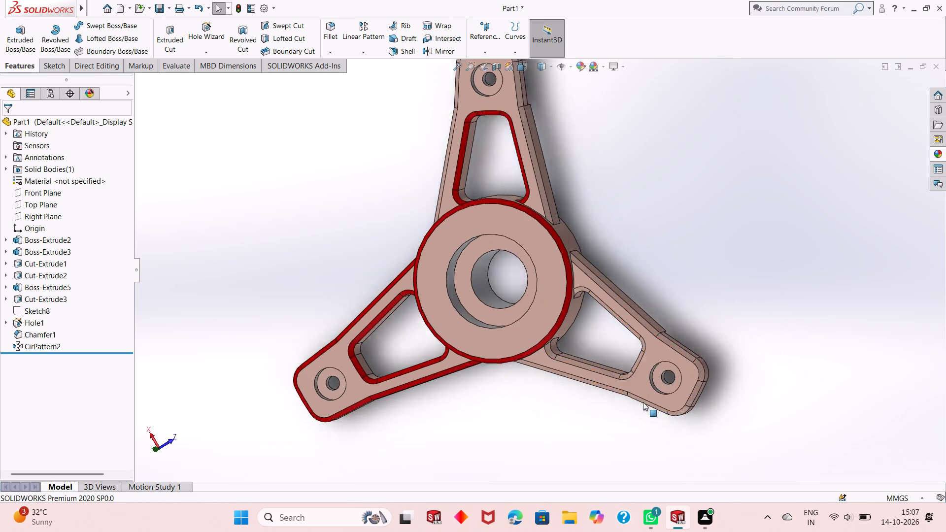
pyautogui.scroll(-2, 643, 402)
pyautogui.scroll(-2, 427, 235)
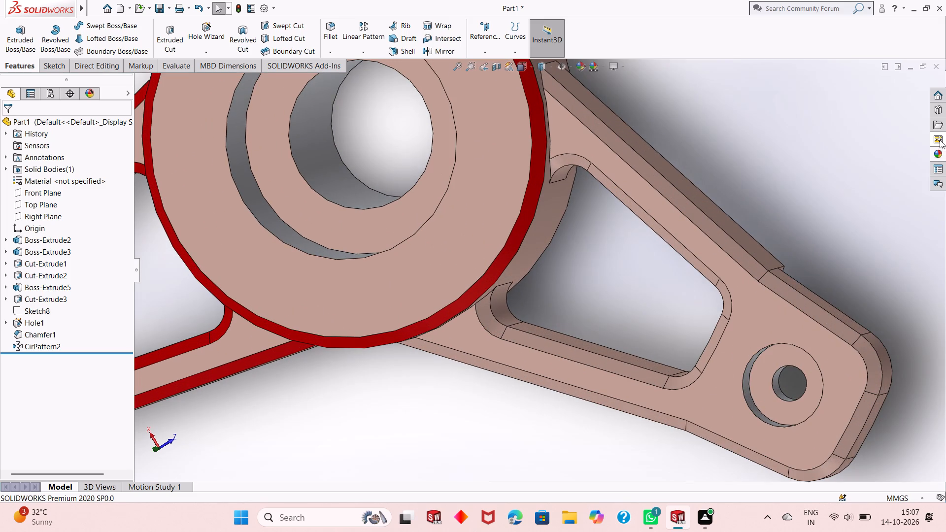
pyautogui.click(939, 150)
pyautogui.moveTo(784, 255); pyautogui.dragTo(652, 233)
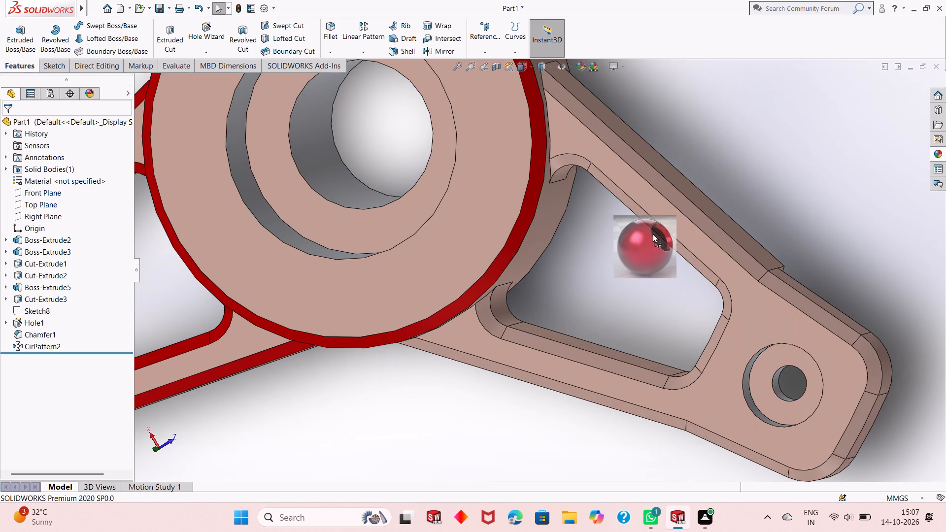
pyautogui.moveTo(652, 233); pyautogui.dragTo(656, 226)
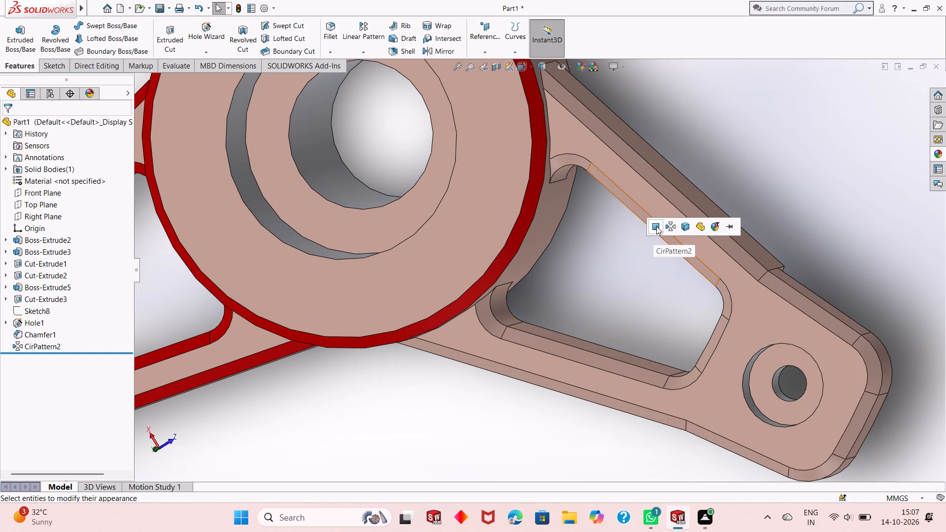
pyautogui.click(656, 226)
pyautogui.click(937, 153)
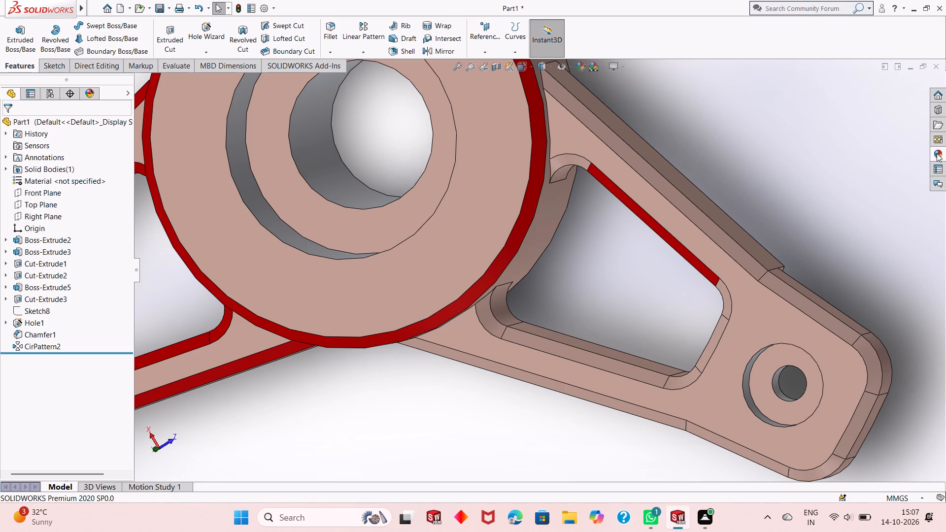
pyautogui.moveTo(786, 266); pyautogui.dragTo(572, 162)
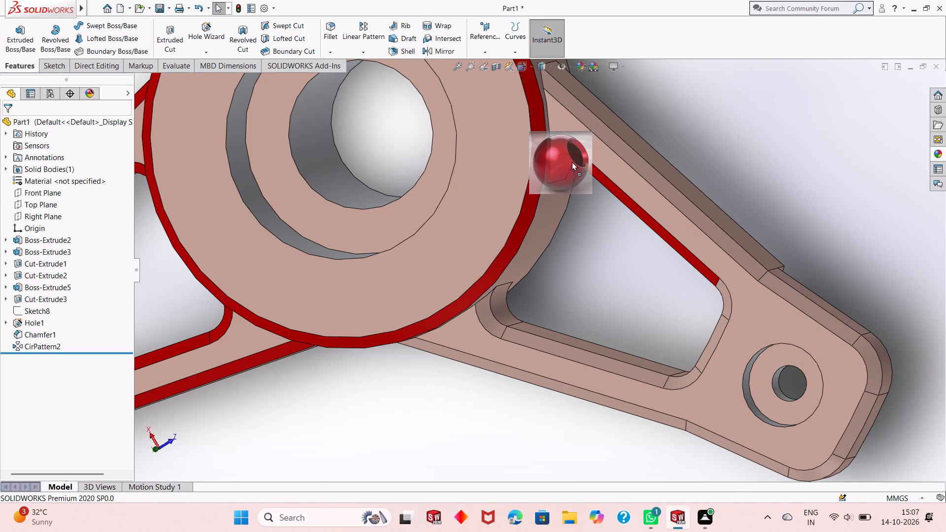
pyautogui.moveTo(572, 162); pyautogui.dragTo(566, 159)
pyautogui.click(566, 159)
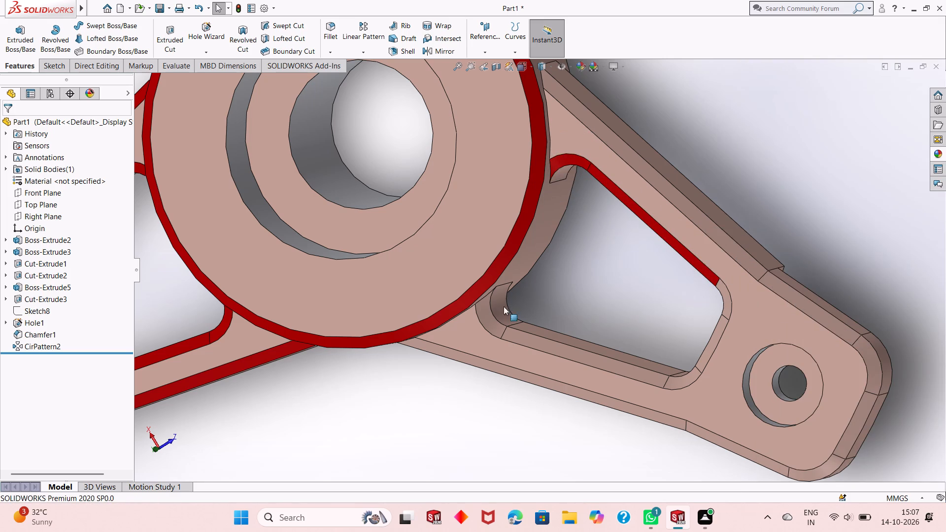
# Apply candy apple red to that window's other hub-side corner chamfer, other long-side chamfer and the adjoining outer corner chamfer, as faces.
pyautogui.scroll(-2, 469, 347)
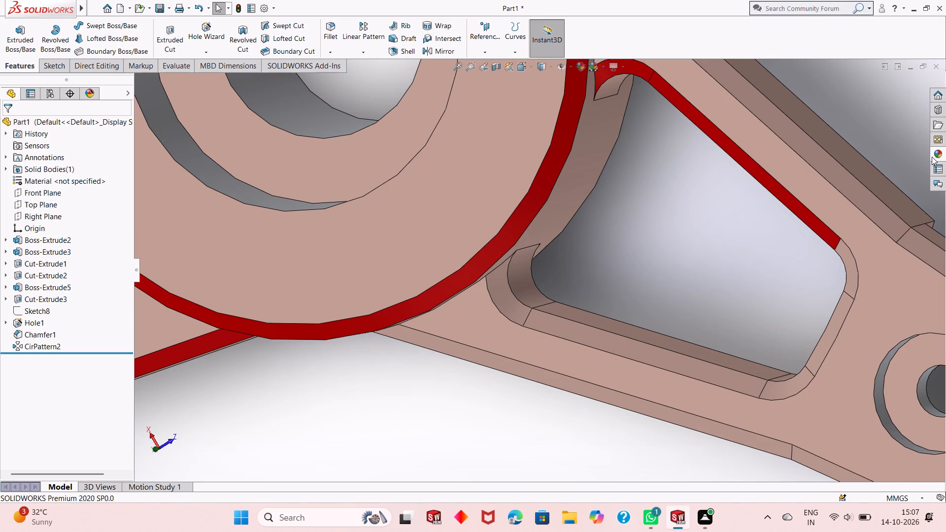
pyautogui.click(932, 157)
pyautogui.moveTo(789, 253); pyautogui.dragTo(547, 246)
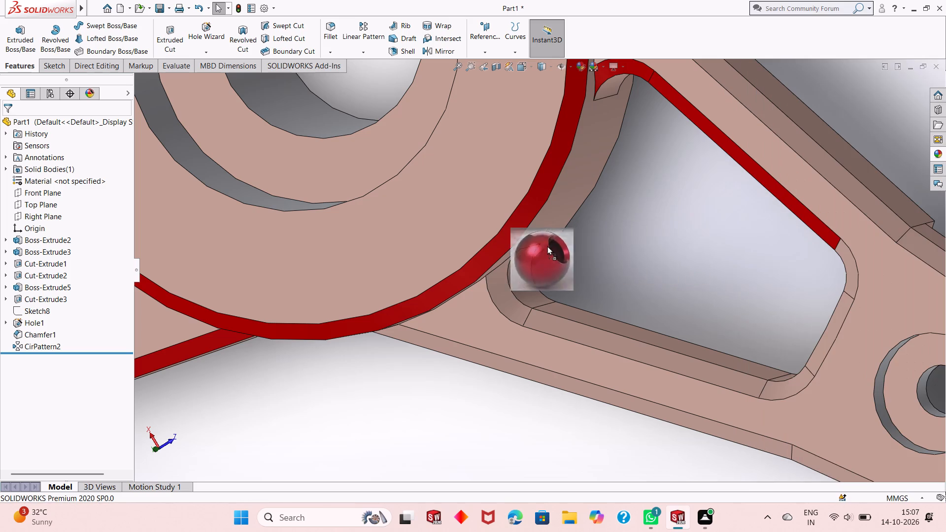
pyautogui.moveTo(547, 246); pyautogui.dragTo(505, 294)
pyautogui.click(503, 295)
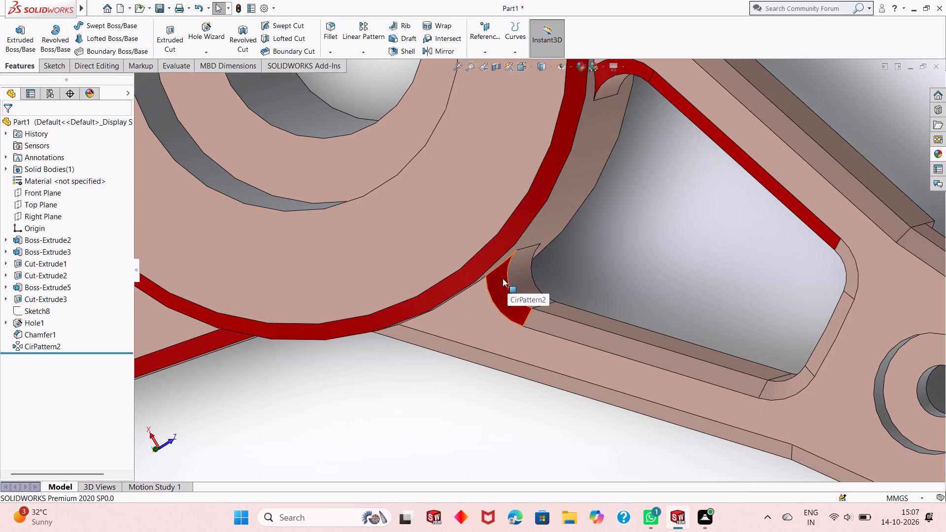
pyautogui.scroll(2, 502, 272)
pyautogui.scroll(-2, 653, 323)
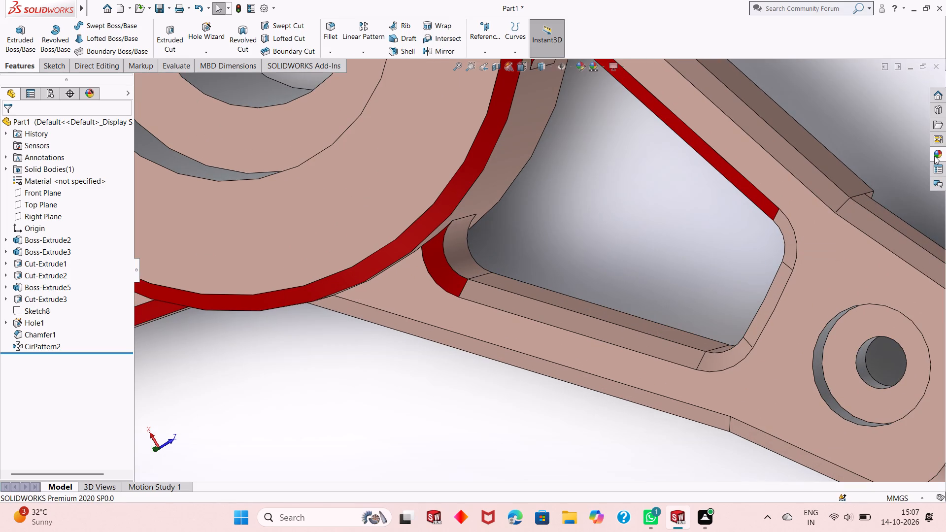
pyautogui.click(934, 156)
pyautogui.moveTo(793, 267); pyautogui.dragTo(625, 335)
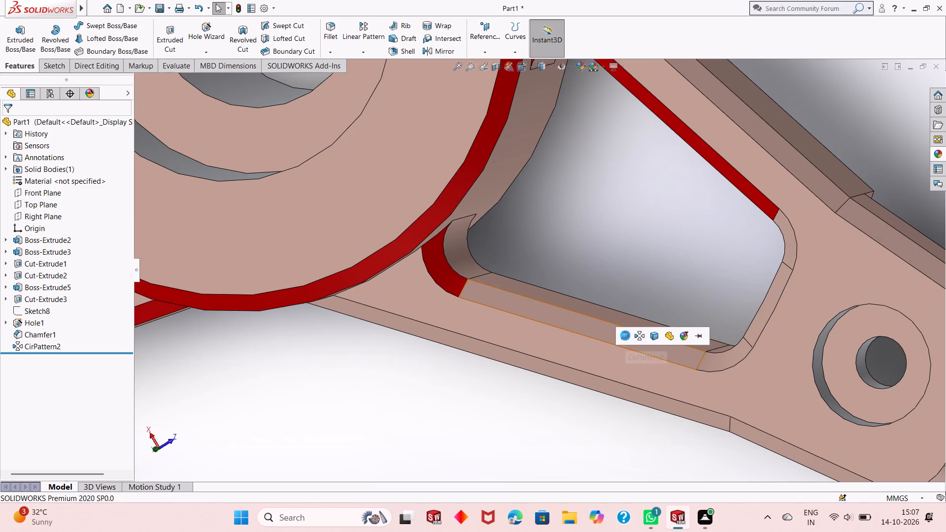
pyautogui.click(624, 335)
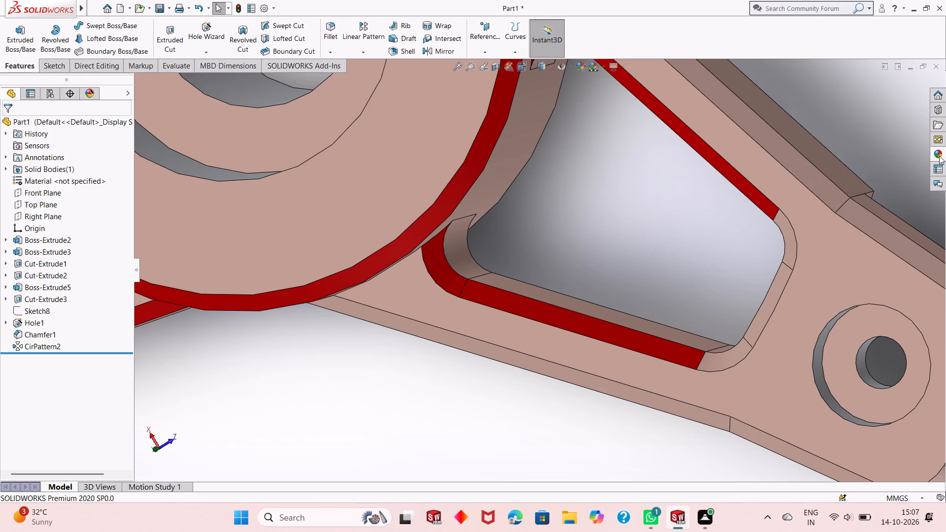
pyautogui.click(939, 153)
pyautogui.moveTo(784, 255); pyautogui.dragTo(723, 348)
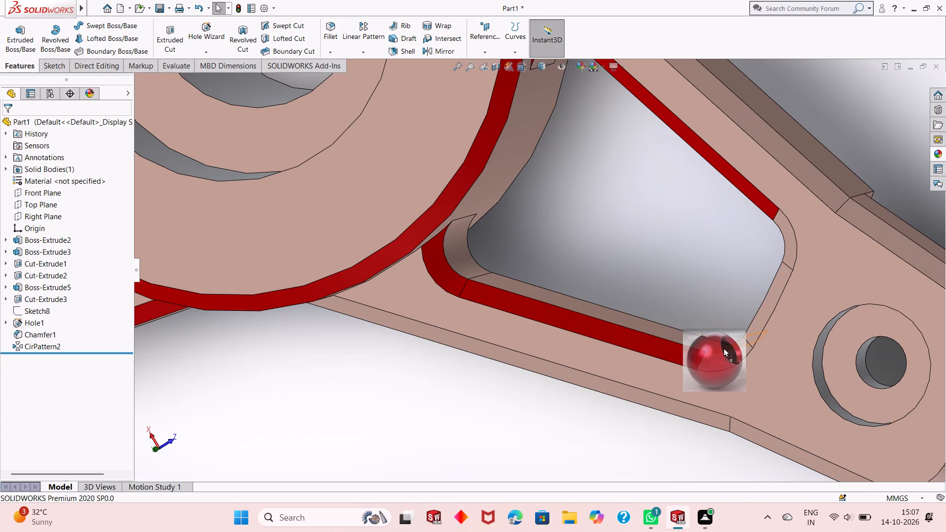
pyautogui.moveTo(723, 348); pyautogui.dragTo(725, 354)
pyautogui.click(725, 354)
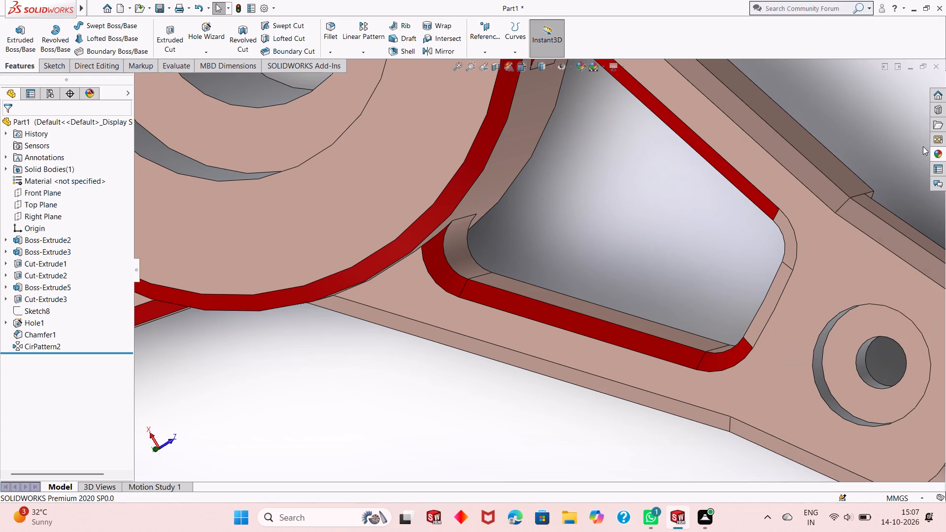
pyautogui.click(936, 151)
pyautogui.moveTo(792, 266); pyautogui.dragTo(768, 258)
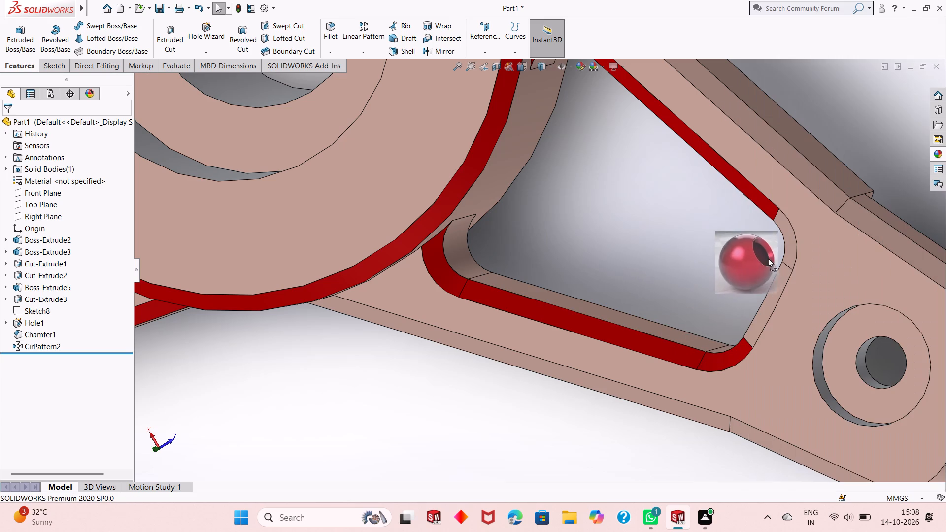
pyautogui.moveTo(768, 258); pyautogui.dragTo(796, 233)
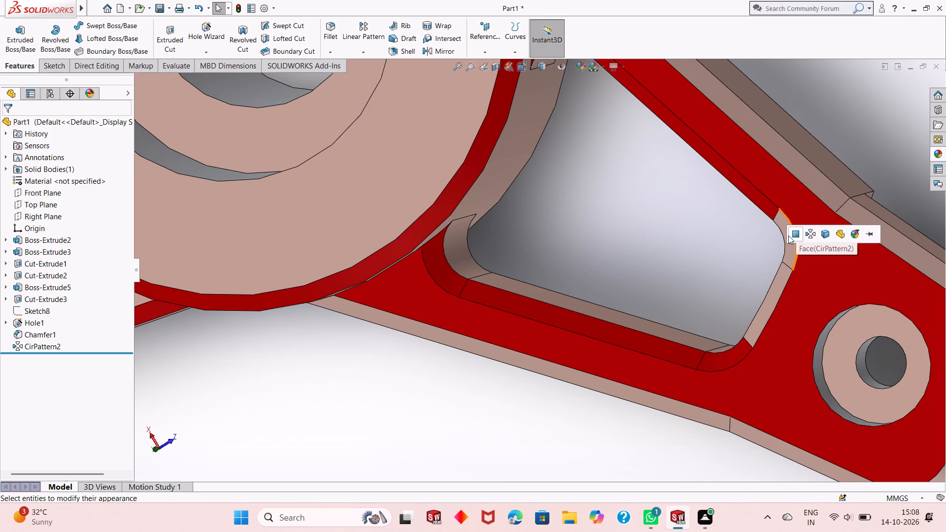
# Apply candy apple red to the same window's remaining outer corner chamfer and its outer-end chamfer, each as a face.
pyautogui.click(933, 154)
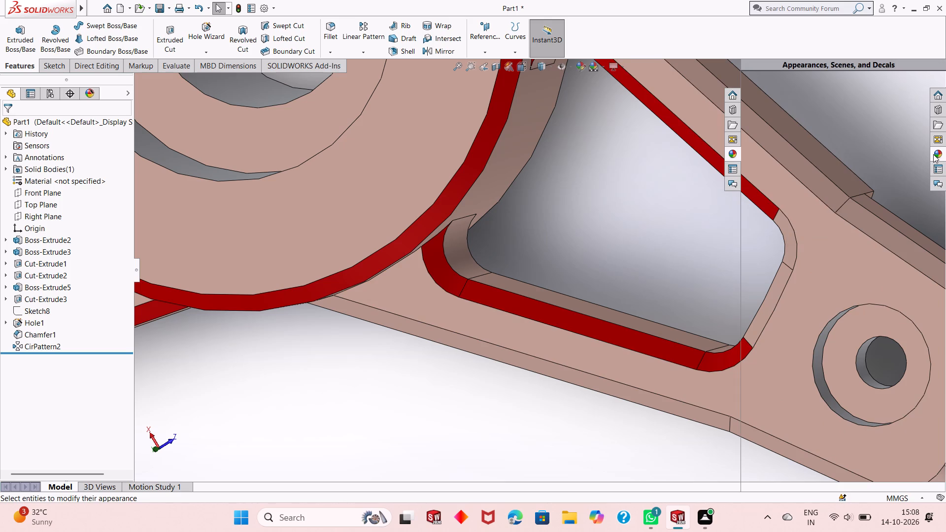
pyautogui.moveTo(781, 255); pyautogui.dragTo(778, 244)
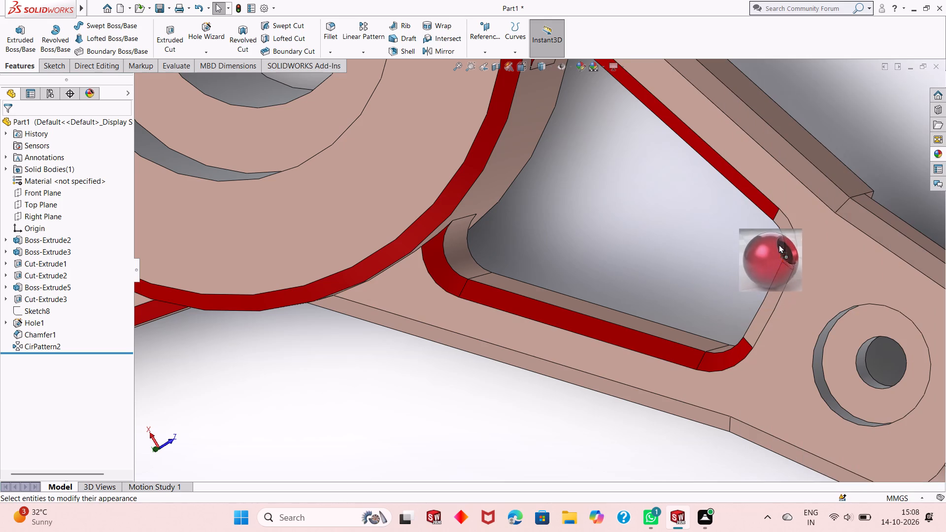
pyautogui.moveTo(778, 244); pyautogui.dragTo(787, 236)
pyautogui.click(787, 236)
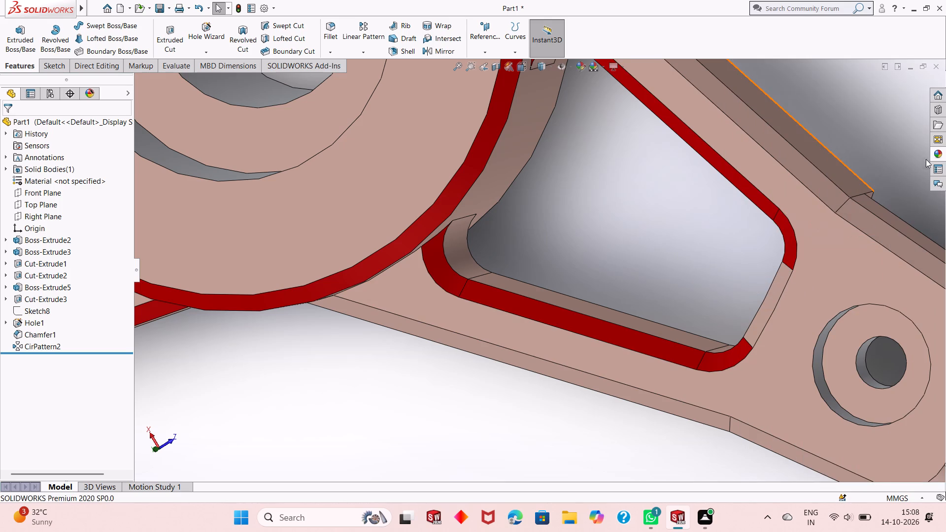
pyautogui.click(940, 153)
pyautogui.moveTo(810, 265); pyautogui.dragTo(781, 285)
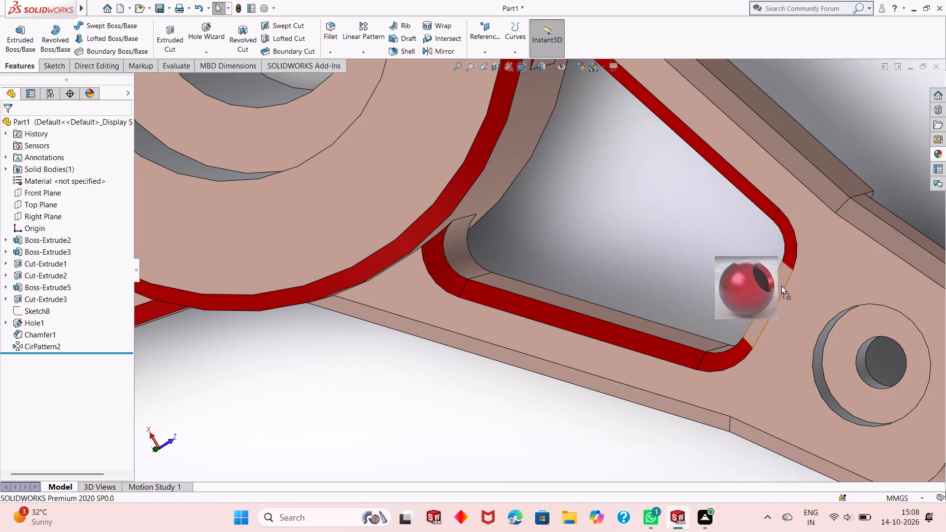
pyautogui.moveTo(781, 285); pyautogui.dragTo(782, 286)
pyautogui.click(782, 286)
# Apply candy apple red to two outer-edge chamfers along that tooth's uncoloured side: the long one from the hub and the straight one beside the counterbore.
pyautogui.scroll(2, 728, 281)
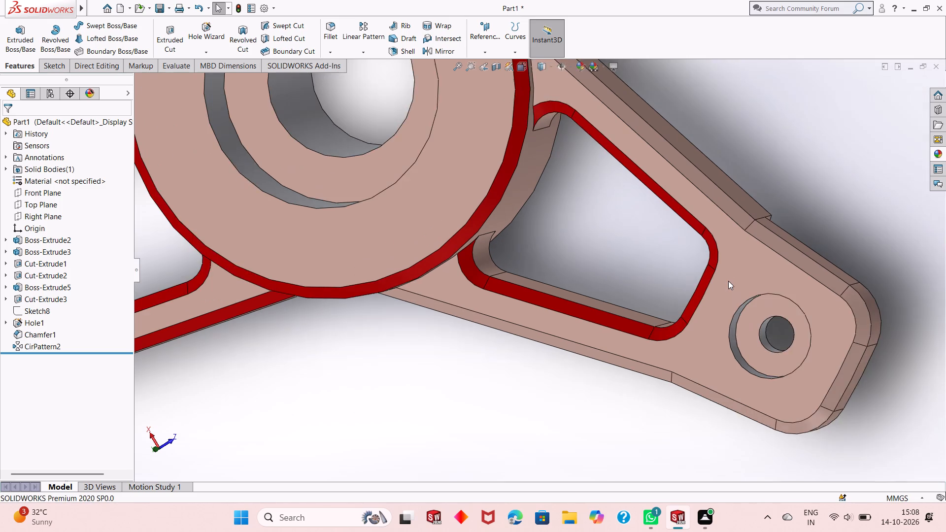
pyautogui.scroll(1, 728, 281)
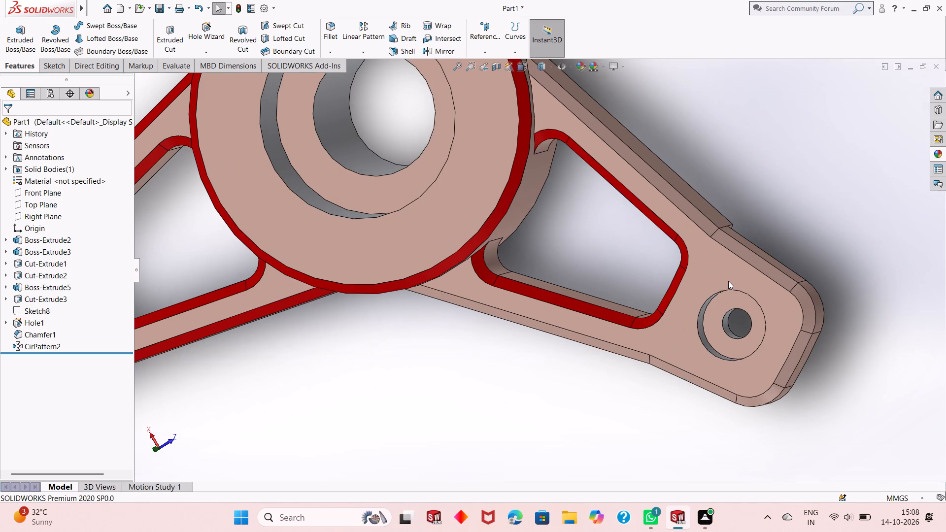
pyautogui.scroll(1, 728, 281)
pyautogui.moveTo(659, 312); pyautogui.dragTo(658, 251, button='middle')
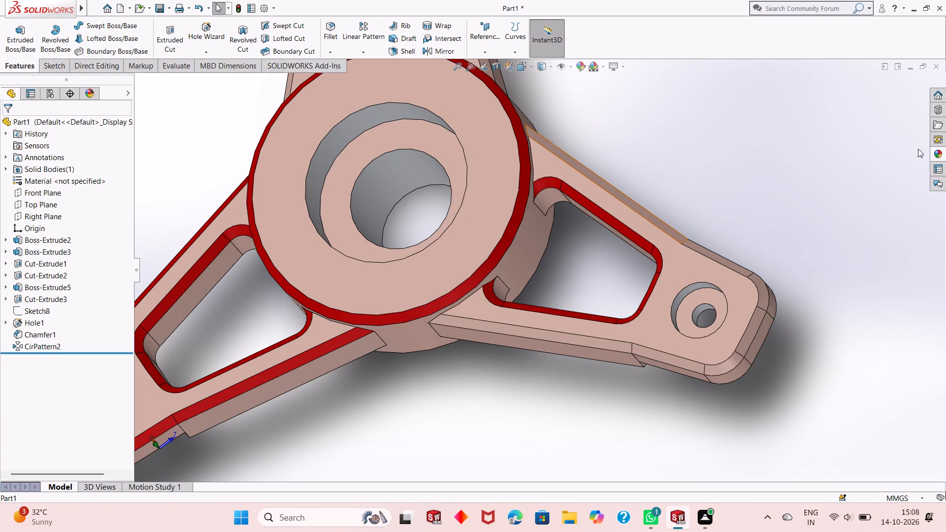
pyautogui.click(939, 156)
pyautogui.moveTo(790, 276); pyautogui.dragTo(658, 219)
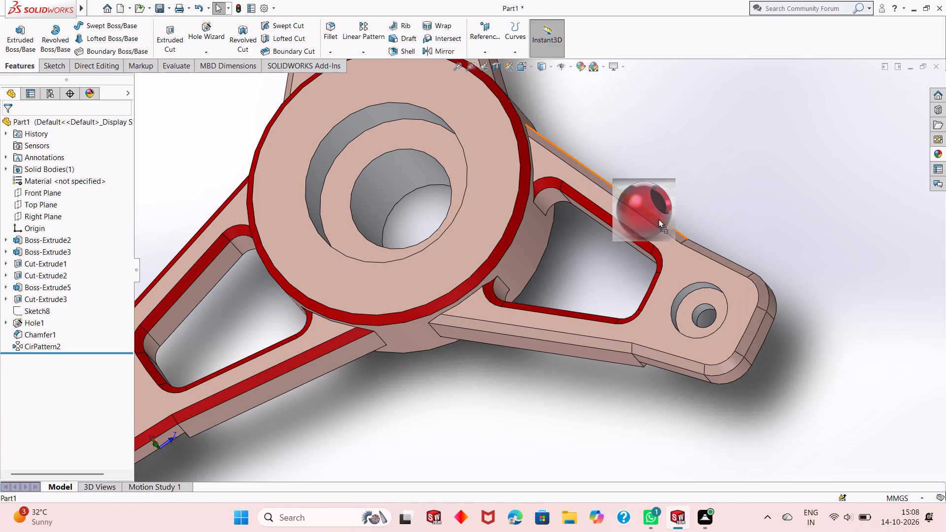
pyautogui.moveTo(658, 219); pyautogui.dragTo(656, 221)
pyautogui.click(656, 221)
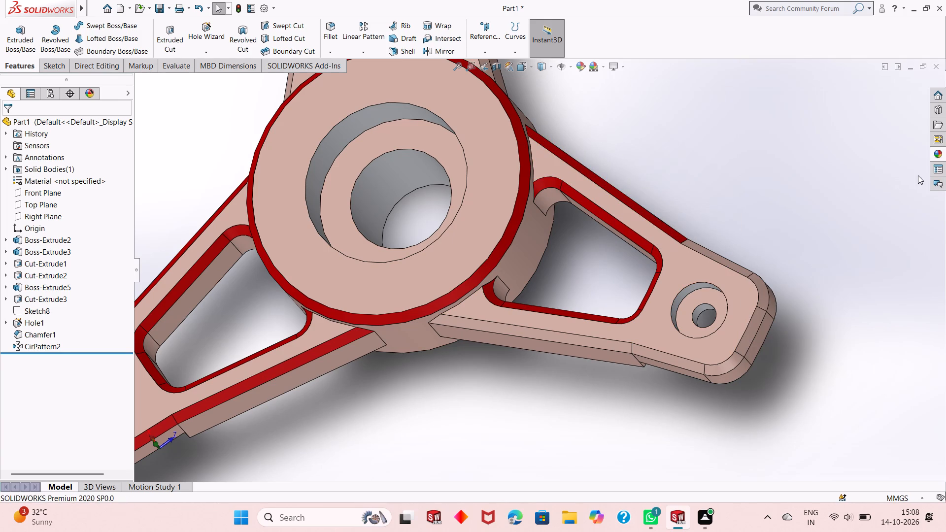
pyautogui.click(938, 154)
pyautogui.moveTo(785, 248); pyautogui.dragTo(716, 250)
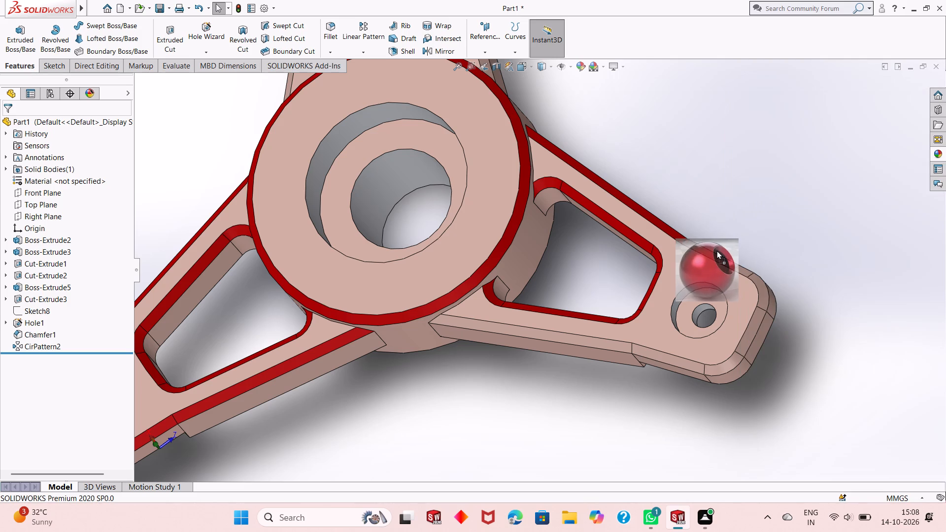
pyautogui.moveTo(716, 250); pyautogui.dragTo(716, 258)
pyautogui.click(716, 258)
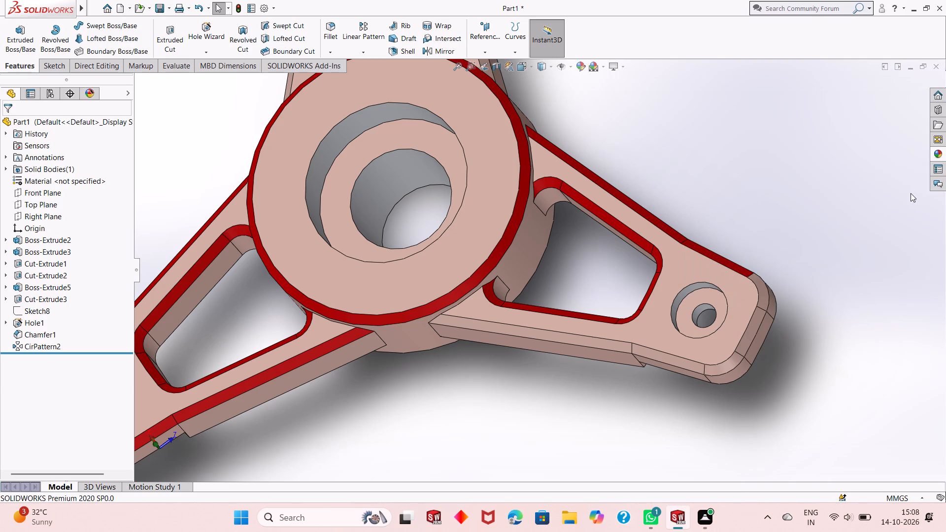
# Apply candy apple red, as a face, to the same tooth's outer corner chamfer adjoining the coloured straight edge beside the counterbore.
pyautogui.click(937, 154)
pyautogui.moveTo(801, 256); pyautogui.dragTo(699, 267)
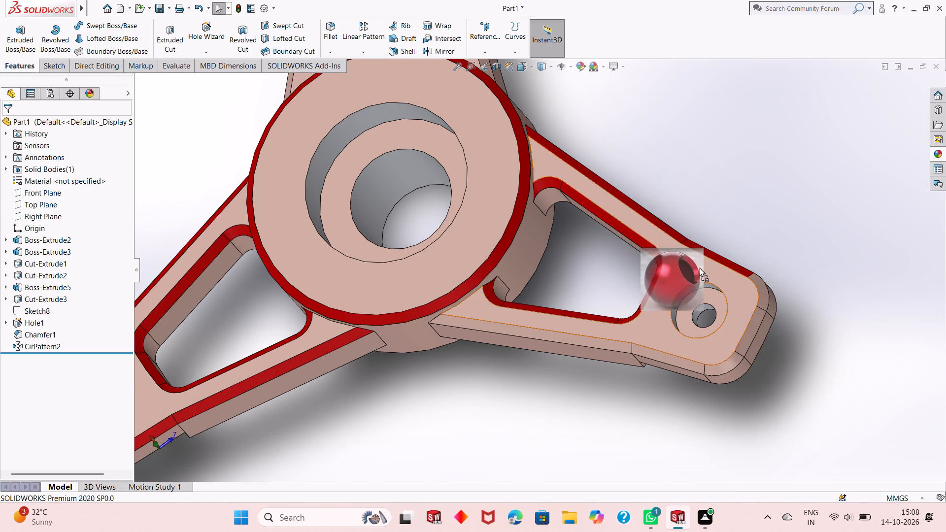
pyautogui.moveTo(699, 267); pyautogui.dragTo(761, 289)
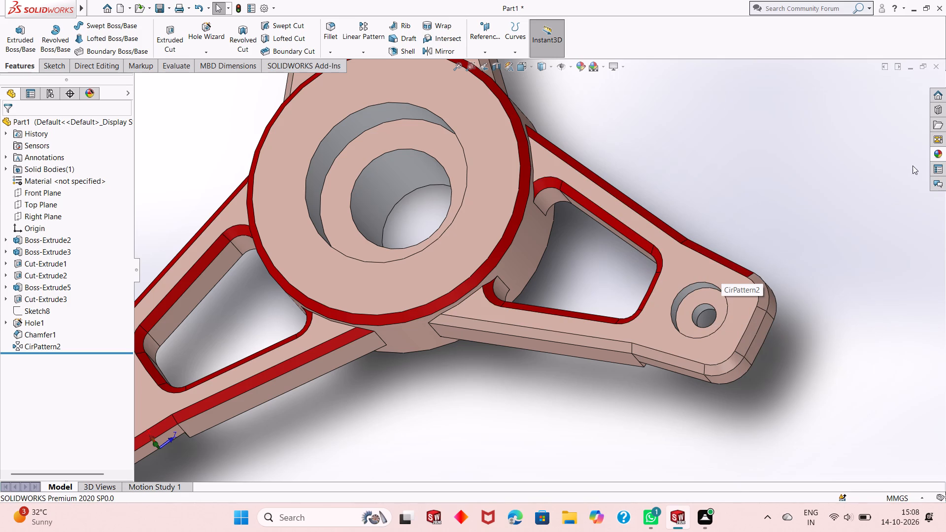
pyautogui.click(937, 154)
pyautogui.moveTo(781, 270); pyautogui.dragTo(759, 290)
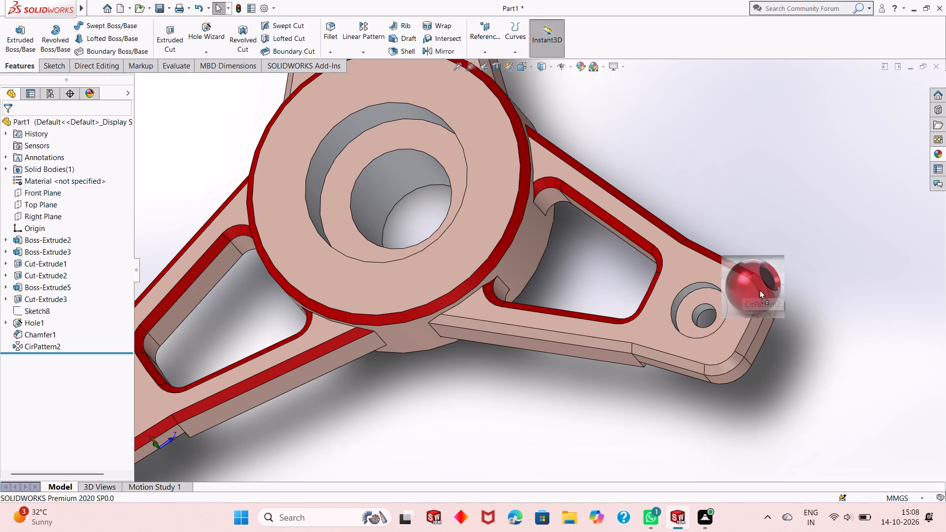
pyautogui.moveTo(759, 290); pyautogui.dragTo(760, 290)
pyautogui.click(760, 291)
# Apply candy apple red, as a face, to that tooth's straight outer-end chamfer.
pyautogui.scroll(3, 725, 386)
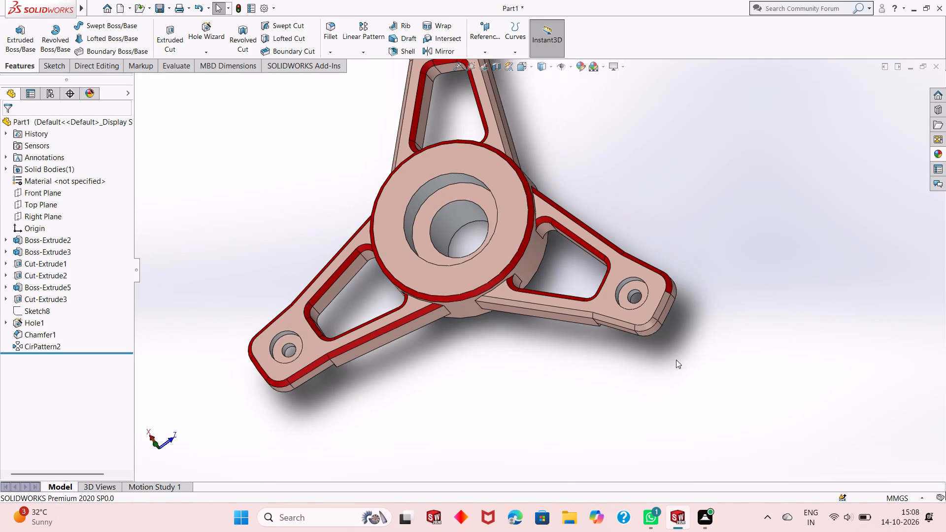
pyautogui.scroll(-4, 666, 360)
pyautogui.scroll(-2, 431, 237)
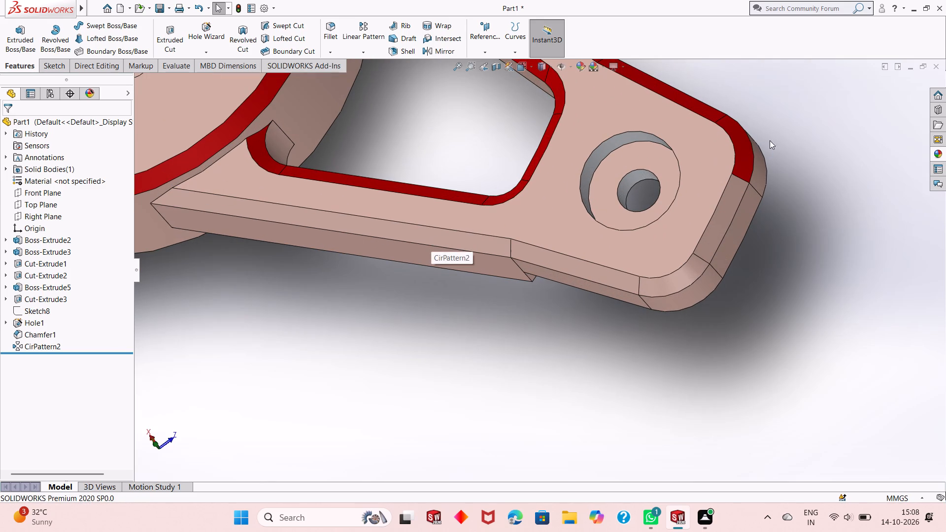
pyautogui.click(941, 154)
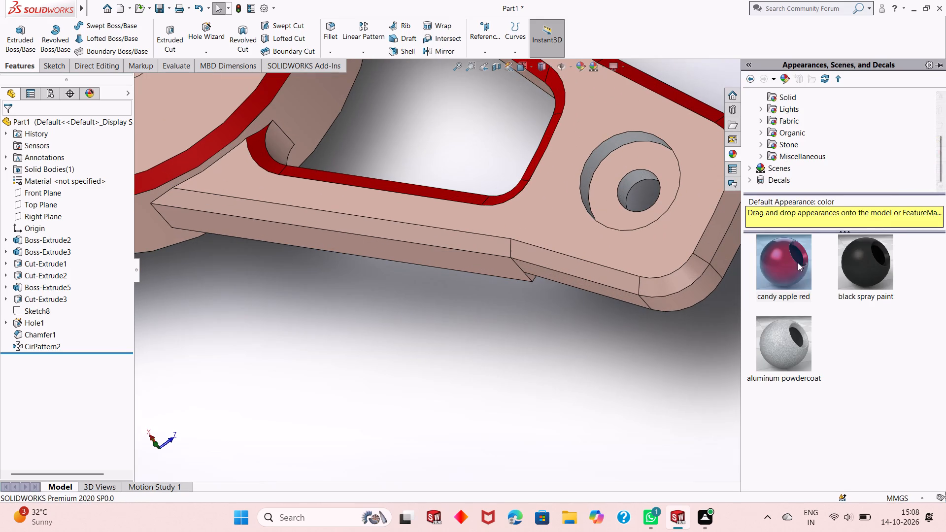
pyautogui.moveTo(780, 262); pyautogui.dragTo(689, 255)
pyautogui.click(702, 225)
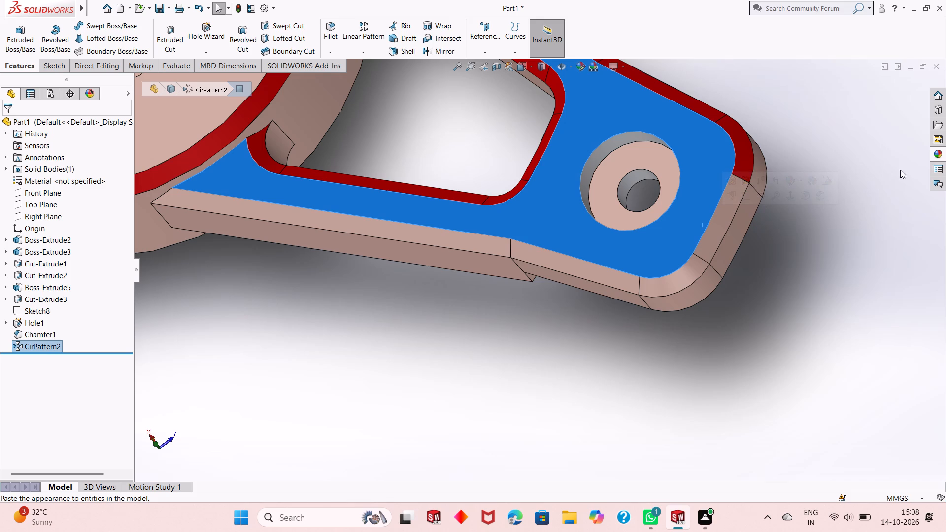
pyautogui.press('Escape')
pyautogui.click(939, 152)
pyautogui.moveTo(790, 267); pyautogui.dragTo(712, 232)
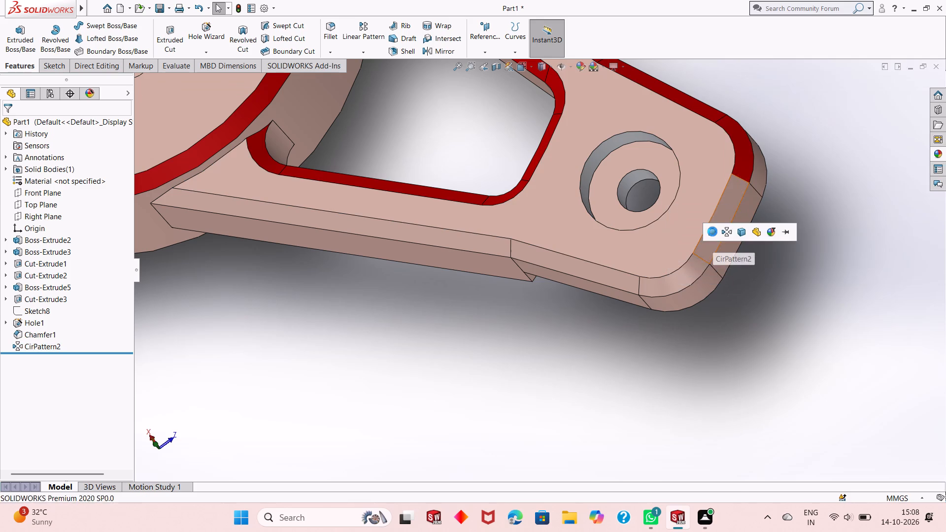
pyautogui.click(712, 232)
# Apply candy apple red to that tooth's other outer corner chamfer and the adjoining straight chamfer beside the counterbore, each as a face.
pyautogui.click(933, 156)
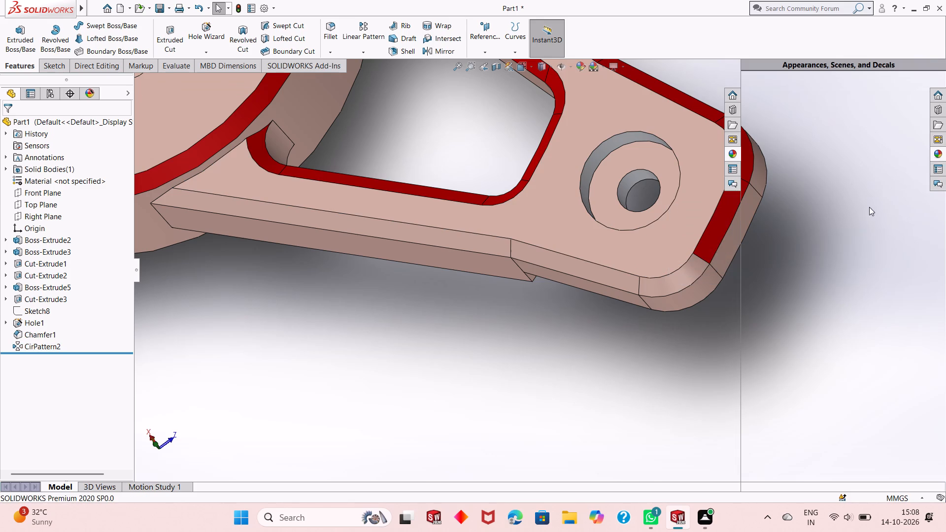
pyautogui.moveTo(806, 277); pyautogui.dragTo(685, 281)
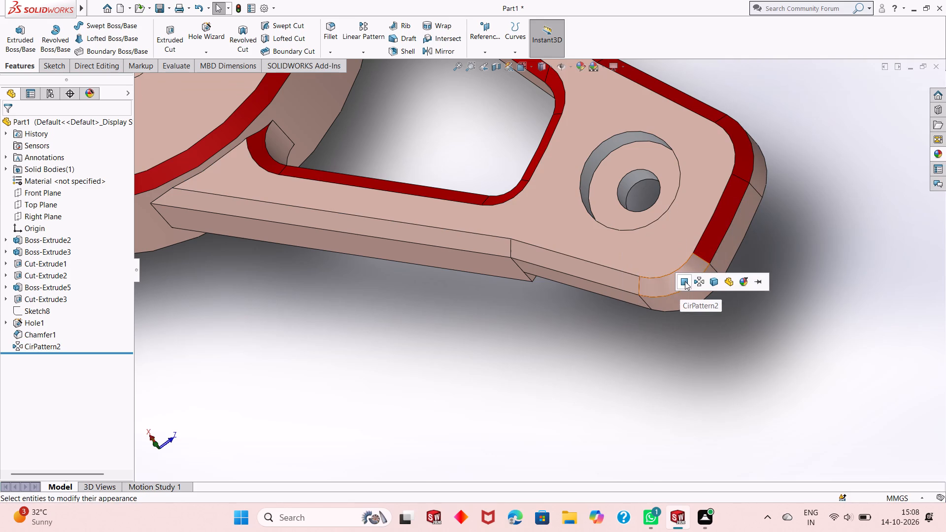
pyautogui.click(685, 281)
pyautogui.click(935, 158)
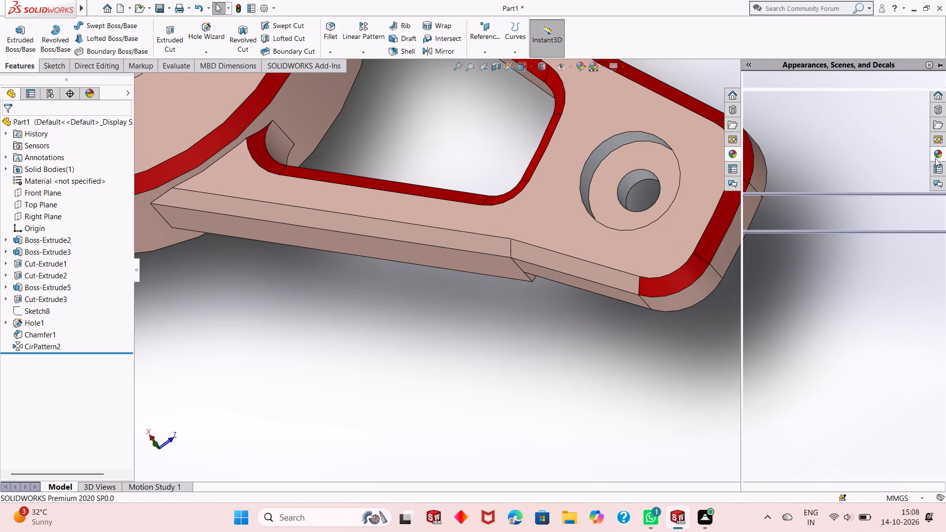
pyautogui.moveTo(805, 256); pyautogui.dragTo(609, 268)
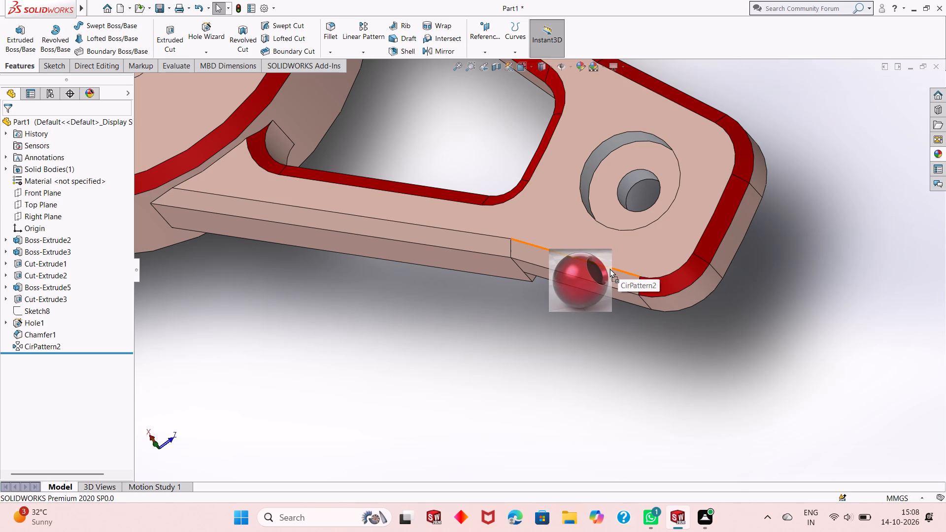
pyautogui.moveTo(609, 268); pyautogui.dragTo(608, 273)
pyautogui.click(608, 273)
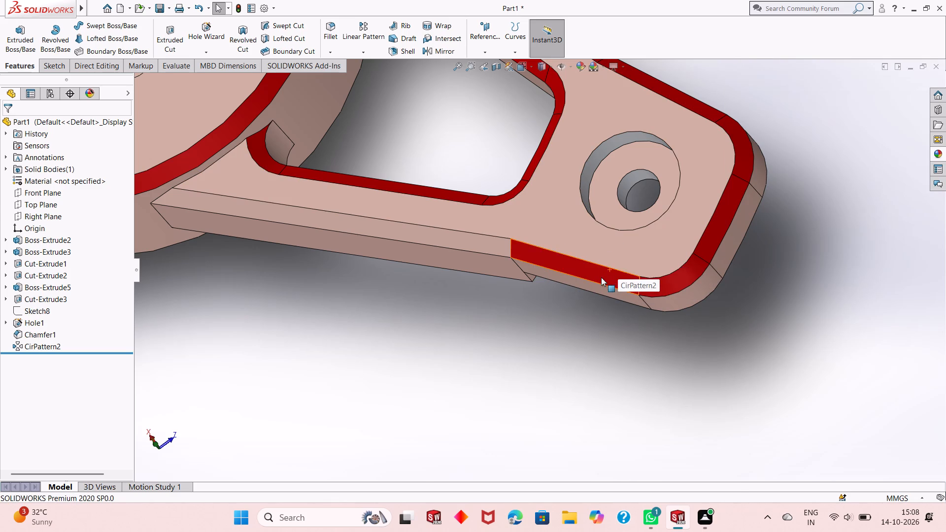
# Apply candy apple red, as a face, to the same tooth's remaining long outer-edge chamfer running to the hub.
pyautogui.scroll(2, 601, 277)
pyautogui.scroll(-3, 419, 215)
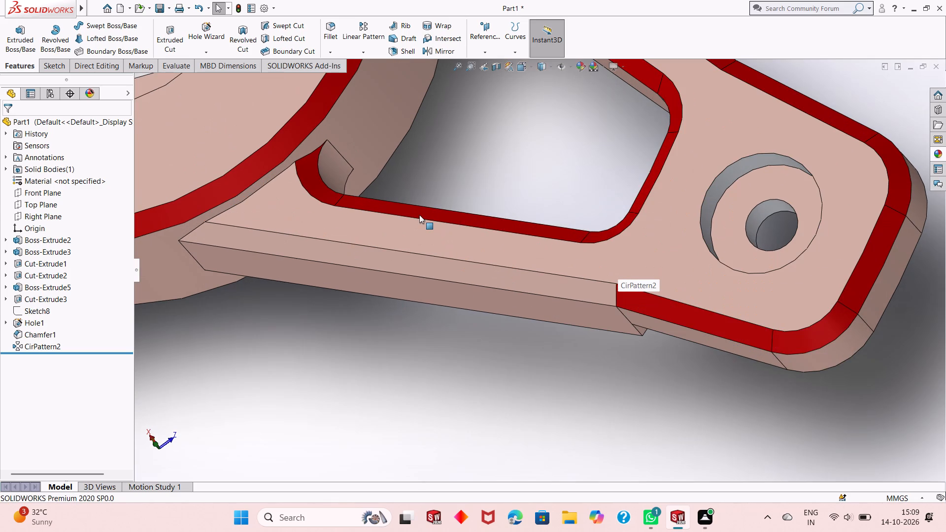
pyautogui.click(936, 154)
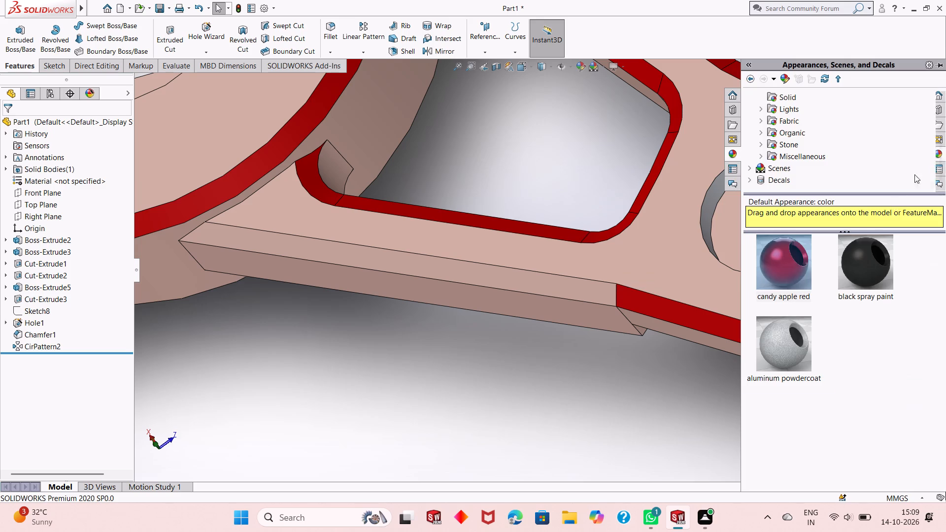
pyautogui.moveTo(795, 269); pyautogui.dragTo(581, 294)
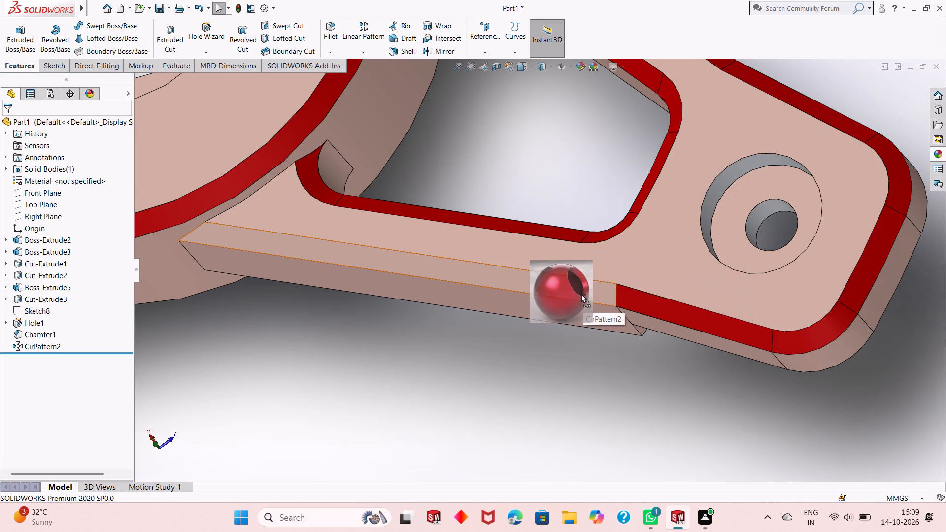
pyautogui.moveTo(581, 294); pyautogui.dragTo(581, 292)
pyautogui.click(581, 292)
# On the tooth with an uncoloured outer edge, apply candy apple red to the long chamfer from the hub on its more exposed side.
pyautogui.scroll(3, 588, 315)
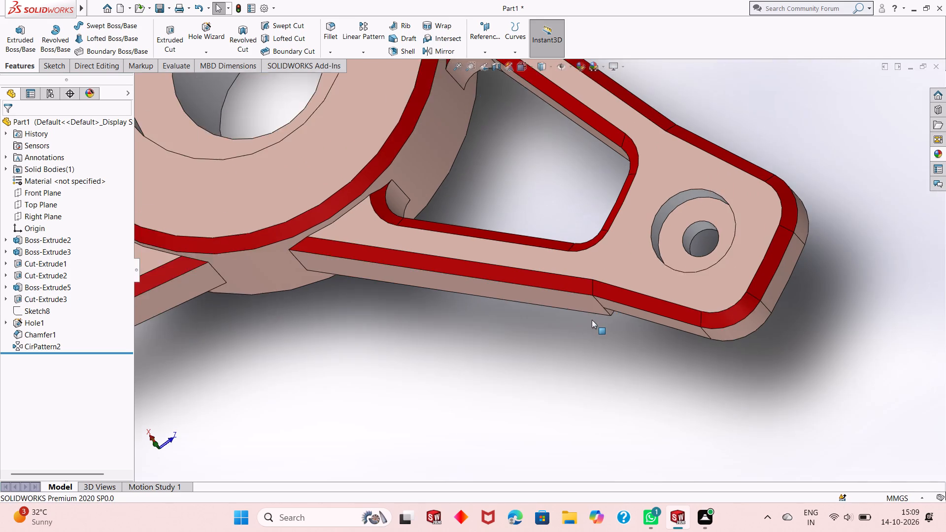
pyautogui.scroll(4, 592, 320)
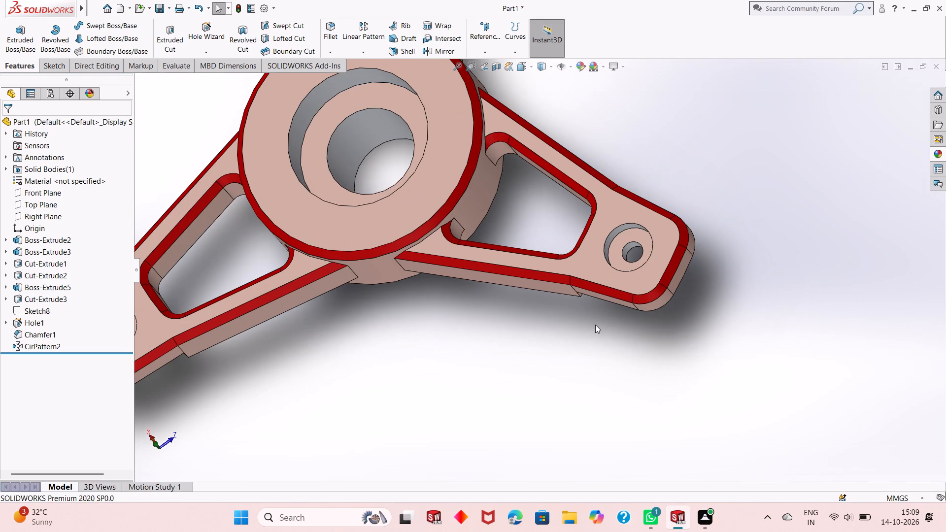
pyautogui.scroll(2, 597, 327)
pyautogui.scroll(-3, 356, 327)
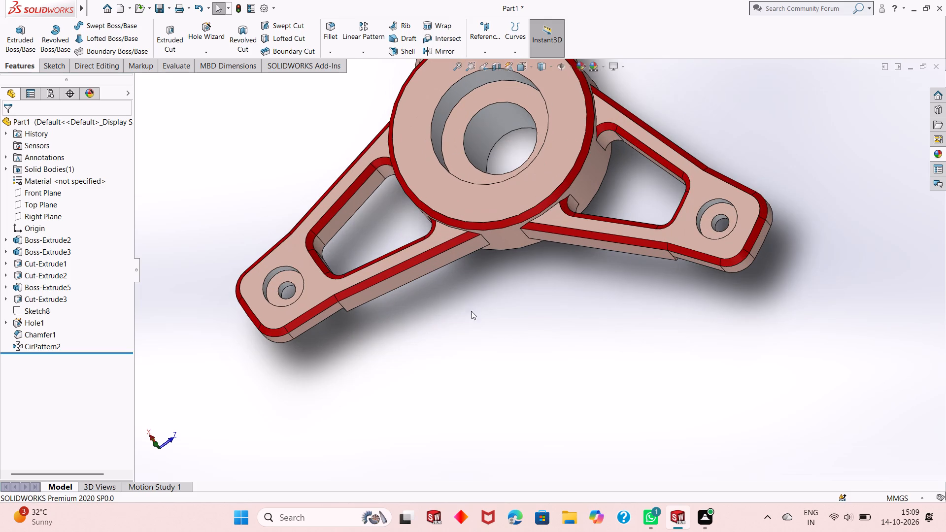
pyautogui.scroll(6, 483, 305)
pyautogui.scroll(-4, 534, 117)
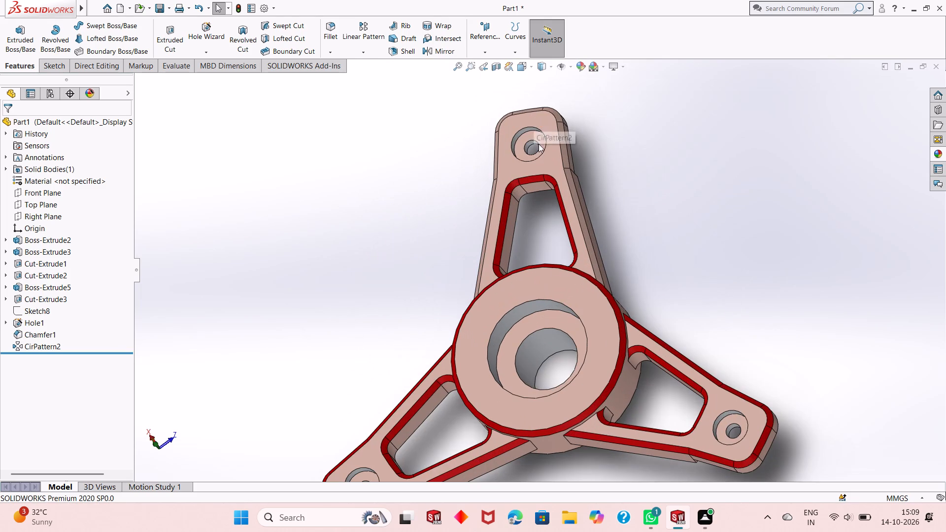
pyautogui.scroll(-4, 531, 132)
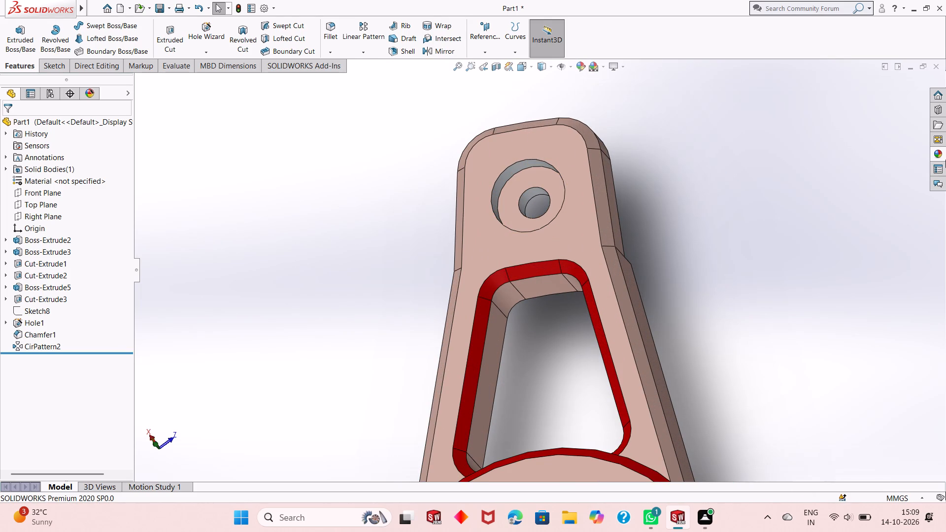
pyautogui.click(940, 155)
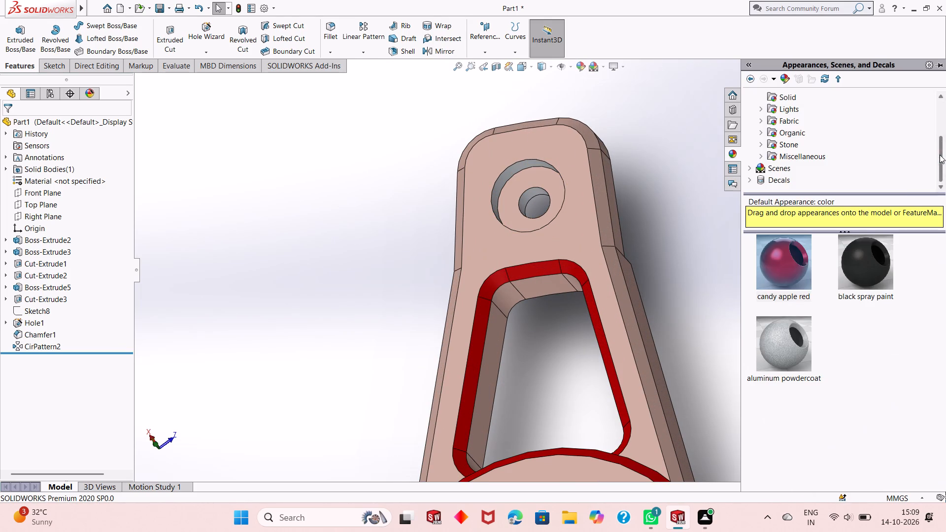
pyautogui.moveTo(787, 261); pyautogui.dragTo(642, 370)
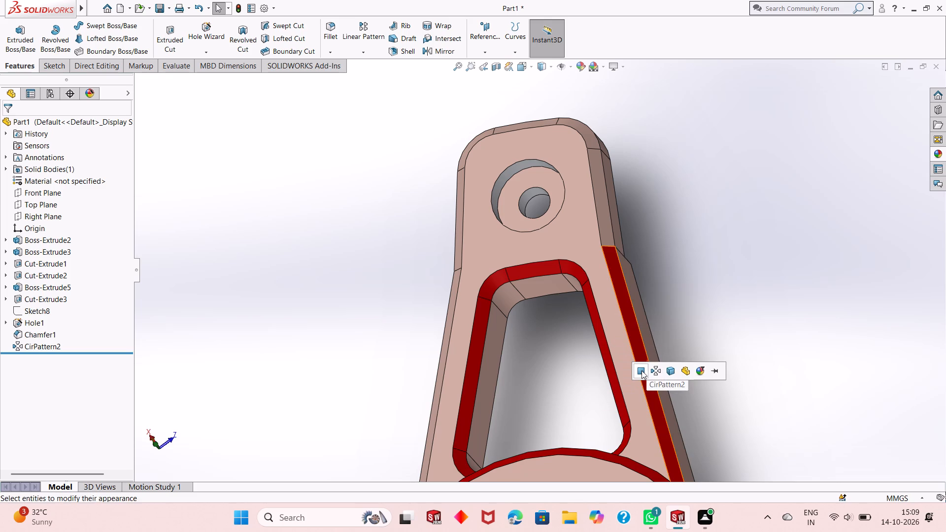
pyautogui.click(641, 371)
# Continue candy apple red along that side, onto the straight chamfer beside the counterbore and the adjoining outer corner chamfer, as faces.
pyautogui.scroll(3, 659, 277)
pyautogui.scroll(-3, 640, 298)
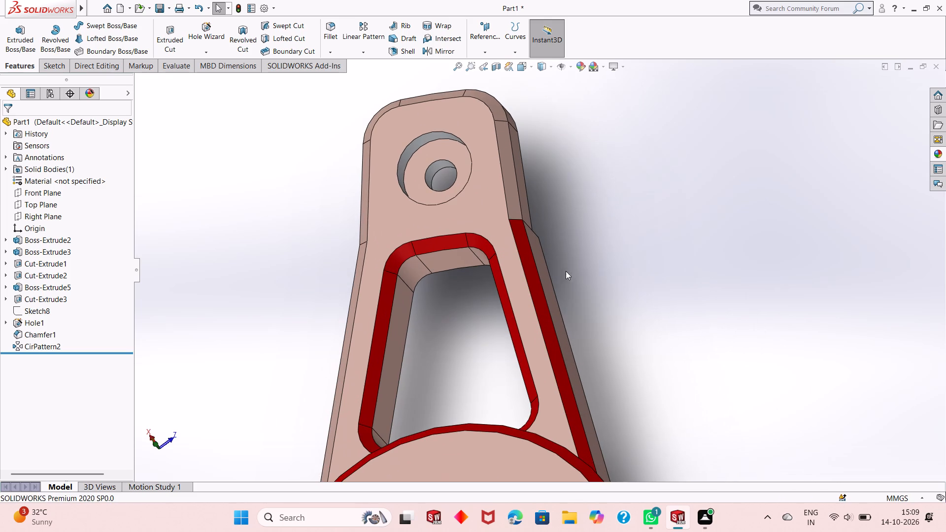
pyautogui.click(945, 153)
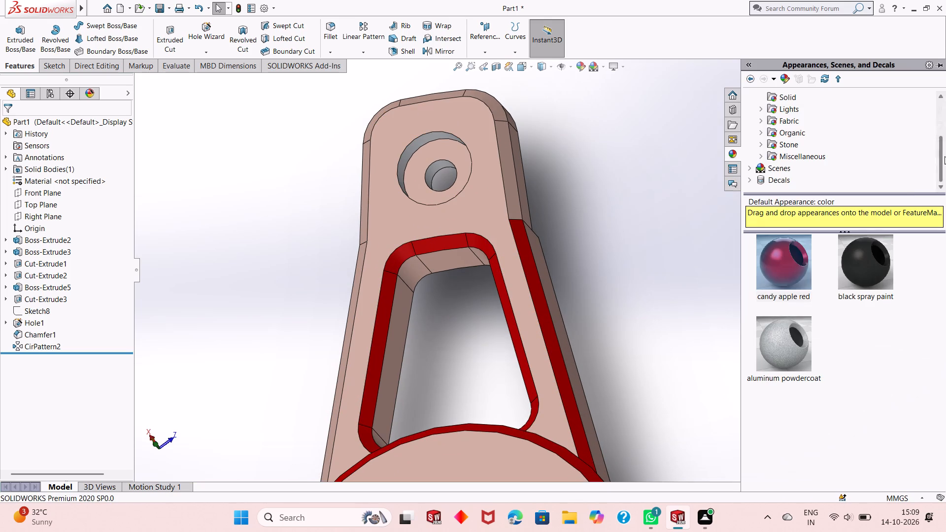
pyautogui.moveTo(785, 268); pyautogui.dragTo(507, 176)
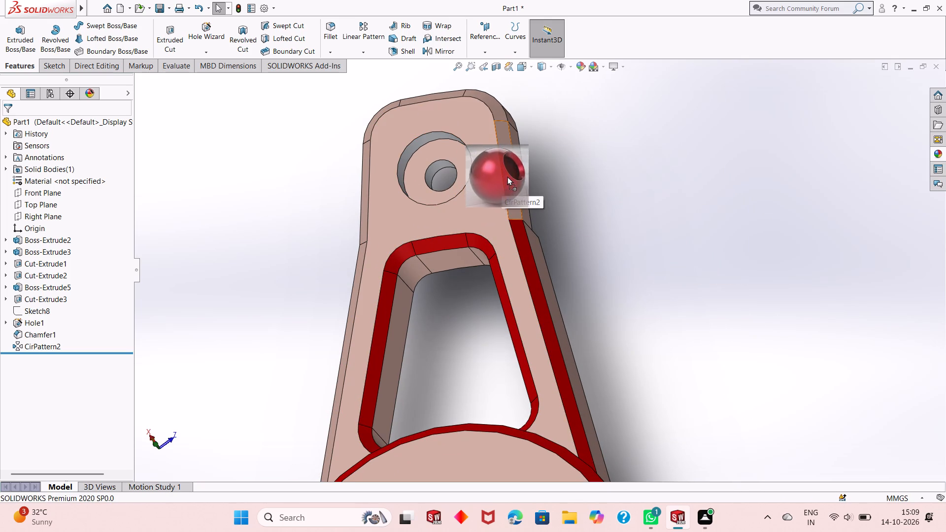
pyautogui.moveTo(507, 176); pyautogui.dragTo(508, 176)
pyautogui.click(508, 176)
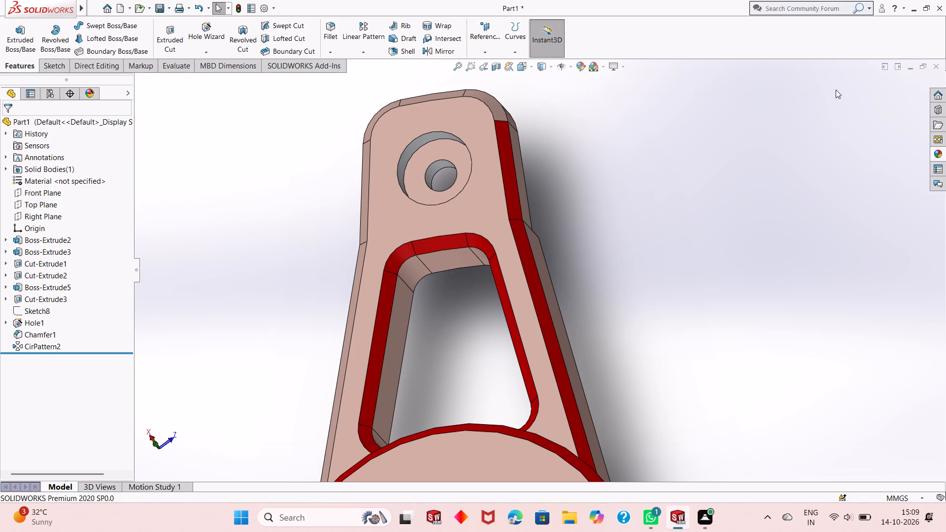
pyautogui.click(936, 151)
pyautogui.moveTo(800, 257); pyautogui.dragTo(704, 181)
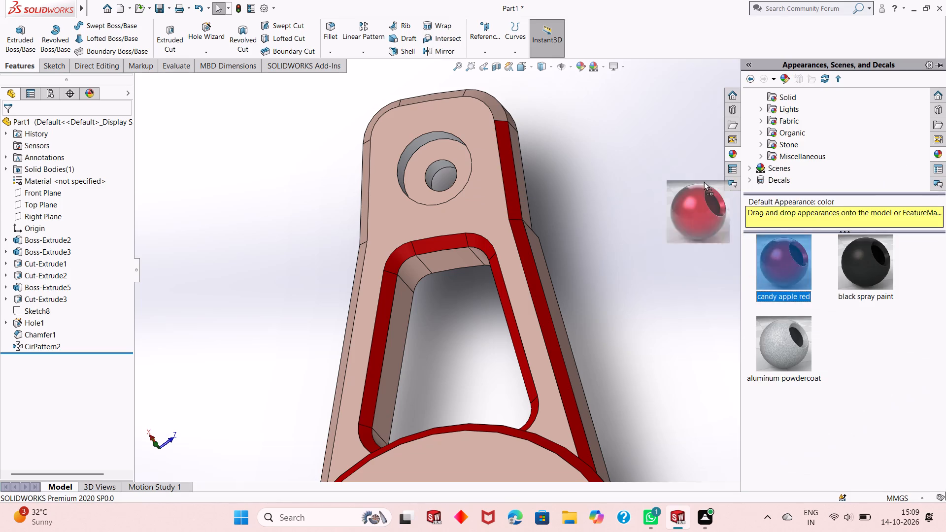
pyautogui.moveTo(704, 181); pyautogui.dragTo(500, 107)
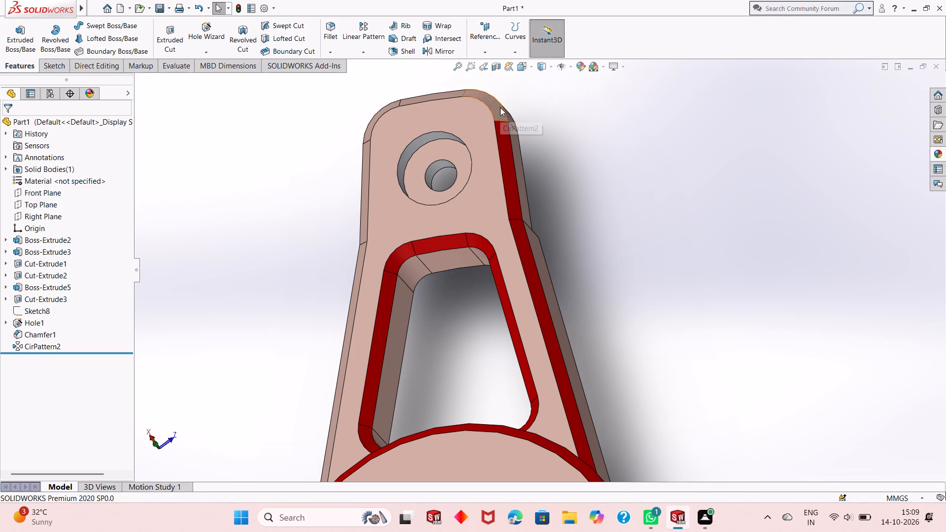
pyautogui.moveTo(500, 107); pyautogui.dragTo(500, 106)
pyautogui.click(499, 108)
# Apply candy apple red to that tooth's outer-end chamfer and its other outer corner chamfer, each as a face.
pyautogui.scroll(-4, 308, 80)
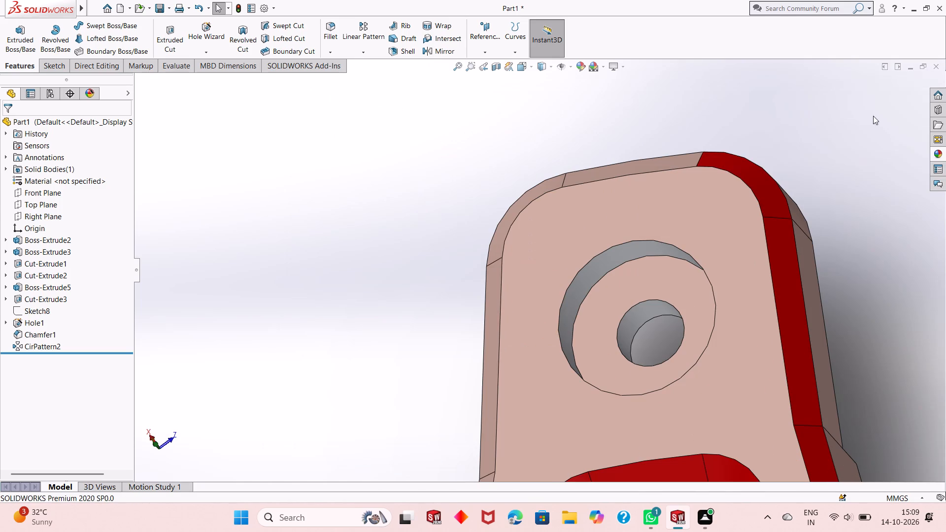
pyautogui.click(945, 154)
pyautogui.moveTo(788, 259); pyautogui.dragTo(626, 161)
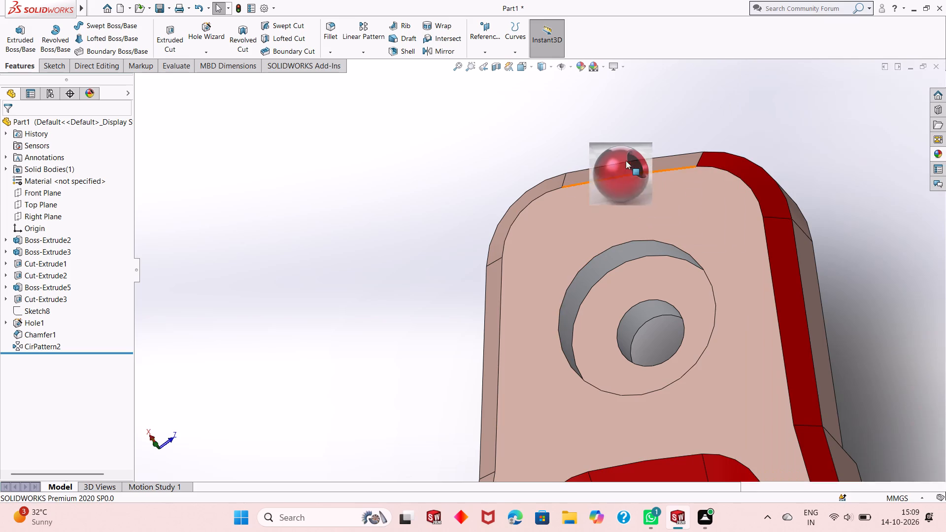
pyautogui.moveTo(626, 161); pyautogui.dragTo(619, 170)
pyautogui.click(619, 170)
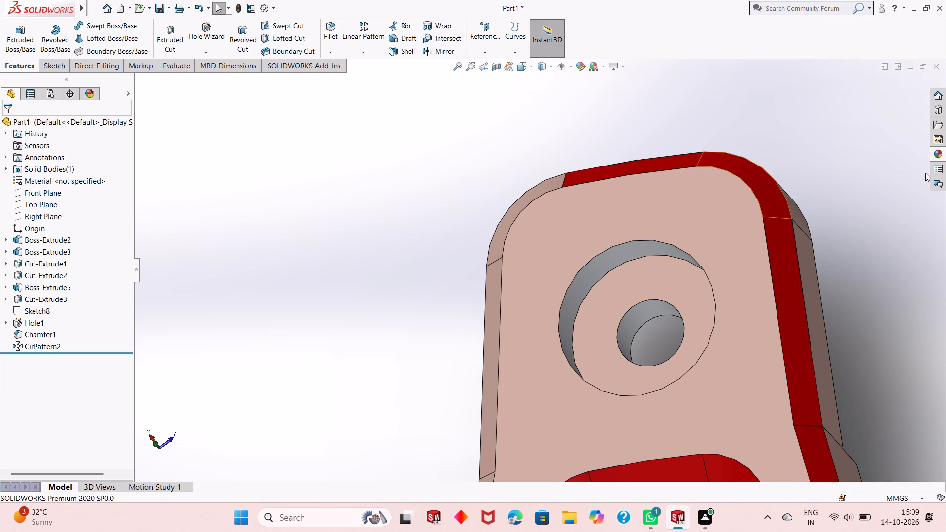
pyautogui.click(934, 152)
pyautogui.moveTo(797, 250); pyautogui.dragTo(536, 171)
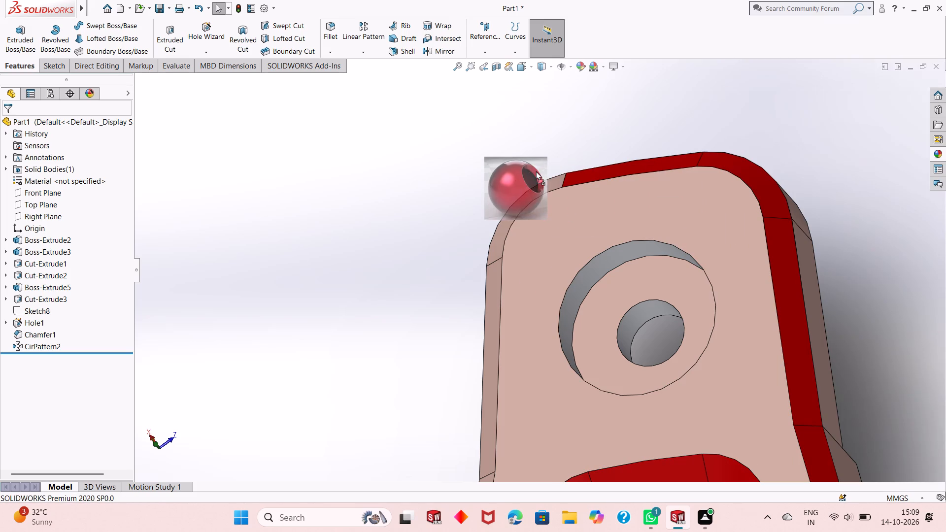
pyautogui.moveTo(536, 171); pyautogui.dragTo(536, 189)
pyautogui.click(536, 189)
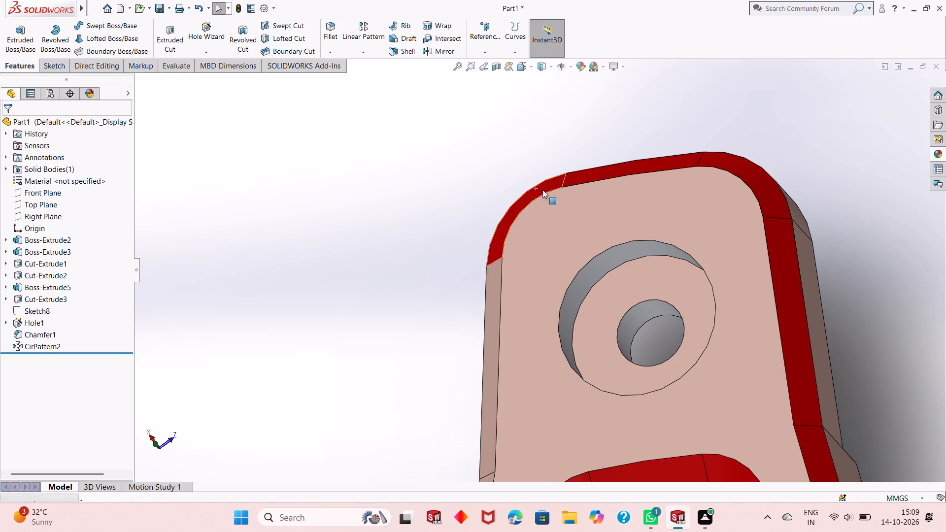
# Apply candy apple red, as faces, to the same tooth's last uncoloured chamfers: the straight one beside the counterbore and the long one to the hub.
pyautogui.scroll(6, 603, 198)
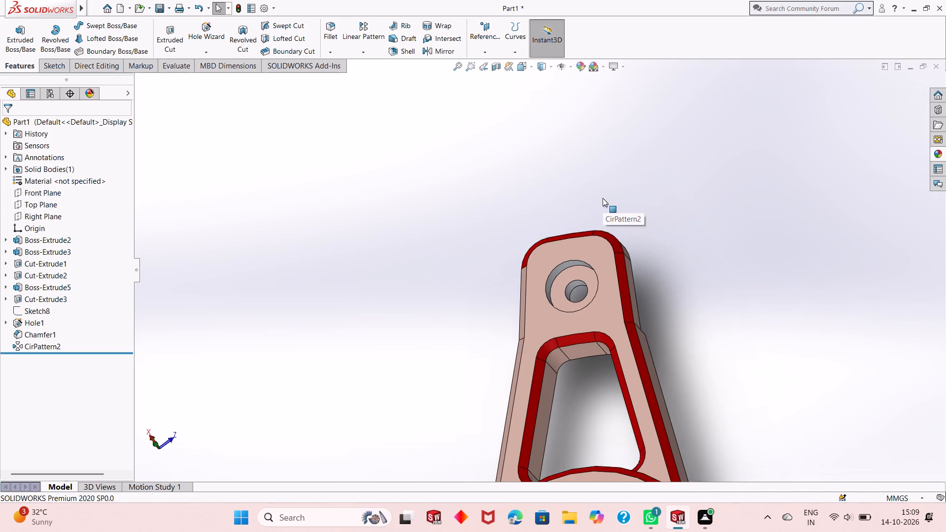
pyautogui.scroll(2, 603, 198)
pyautogui.scroll(-1, 510, 422)
pyautogui.scroll(-1, 524, 315)
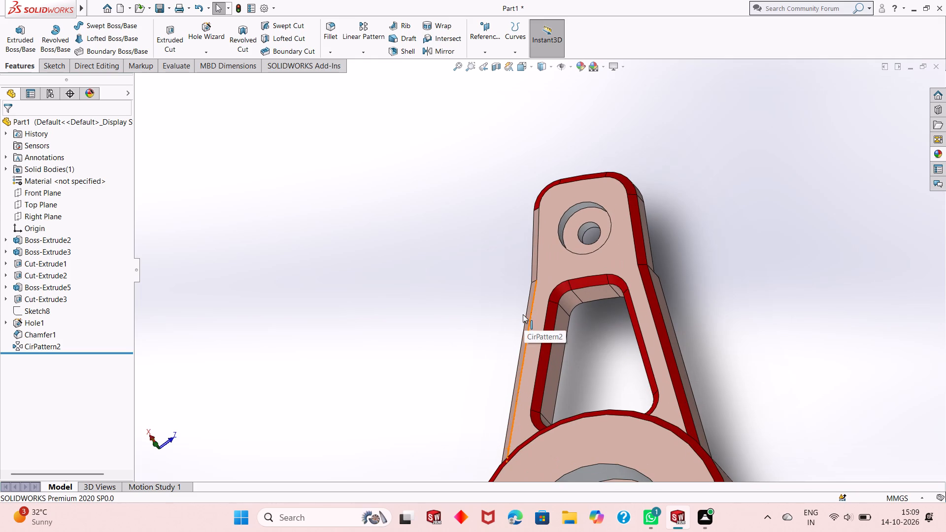
pyautogui.scroll(-3, 522, 313)
pyautogui.click(940, 152)
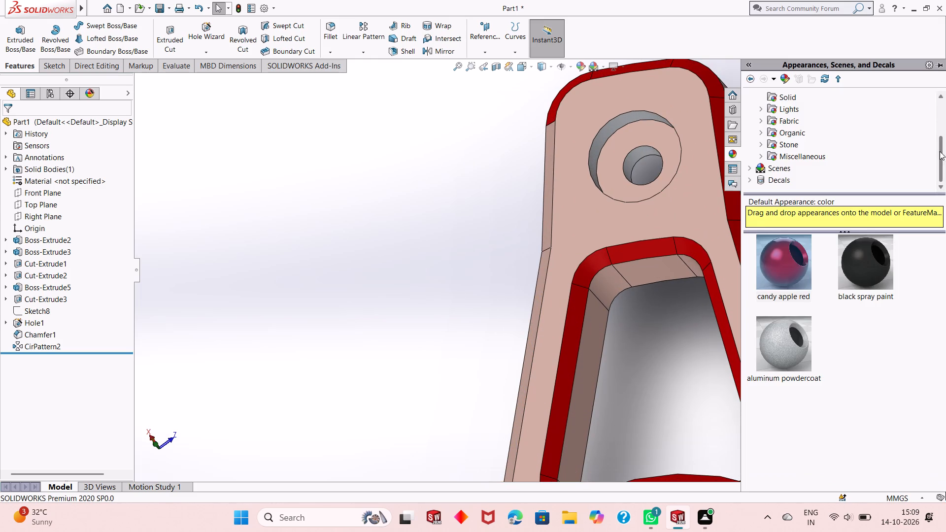
pyautogui.moveTo(790, 252); pyautogui.dragTo(546, 195)
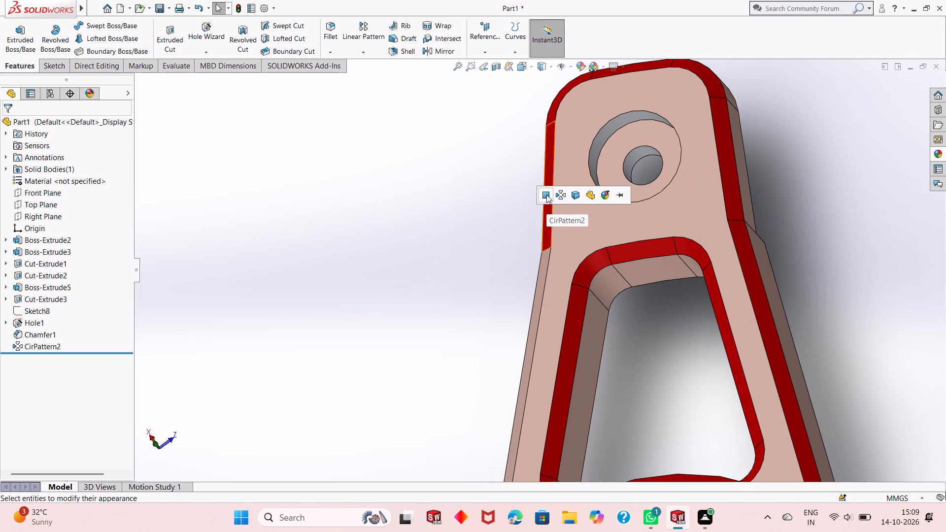
pyautogui.click(546, 195)
pyautogui.click(934, 154)
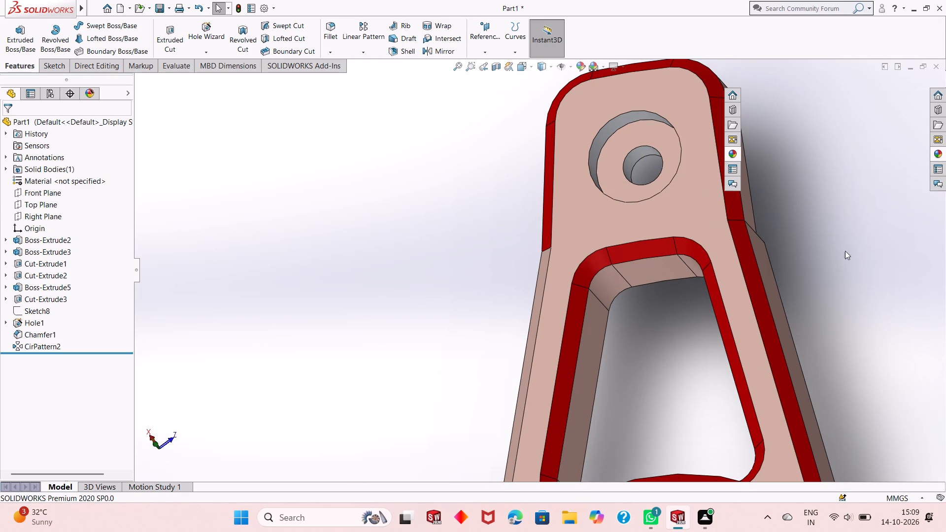
pyautogui.moveTo(796, 263); pyautogui.dragTo(535, 318)
pyautogui.click(535, 318)
# Examine the coloured hub and all three teeth from above, the sides and underneath to check the chamfer colouring.
pyautogui.scroll(5, 628, 289)
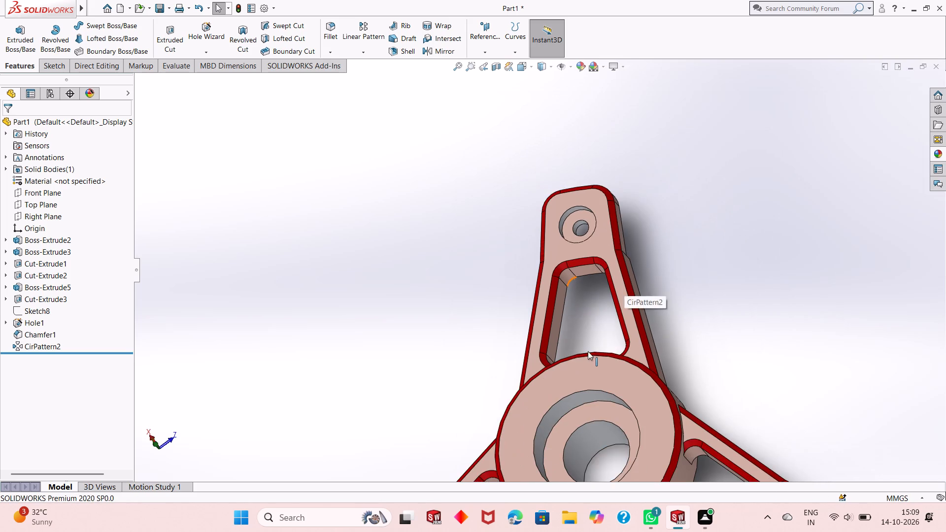
pyautogui.moveTo(588, 351); pyautogui.dragTo(650, 259, button='middle')
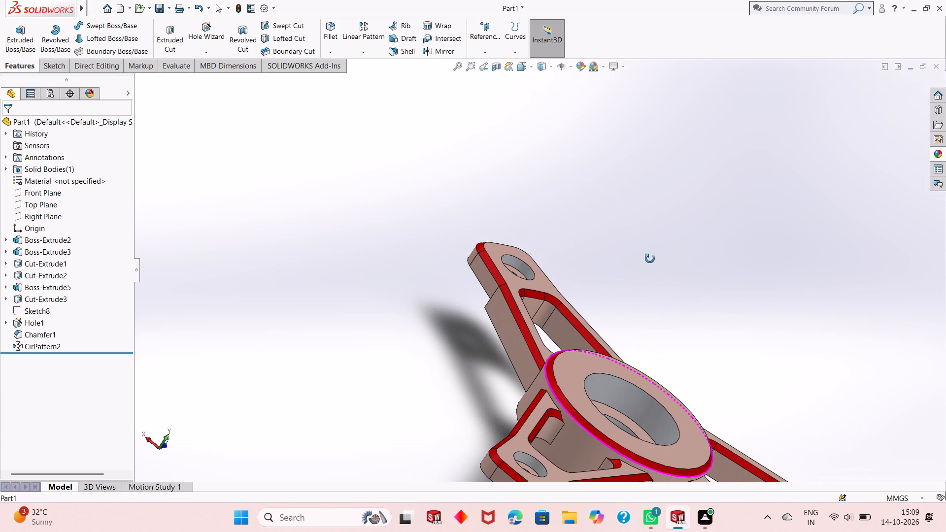
pyautogui.moveTo(650, 259); pyautogui.dragTo(638, 247, button='middle')
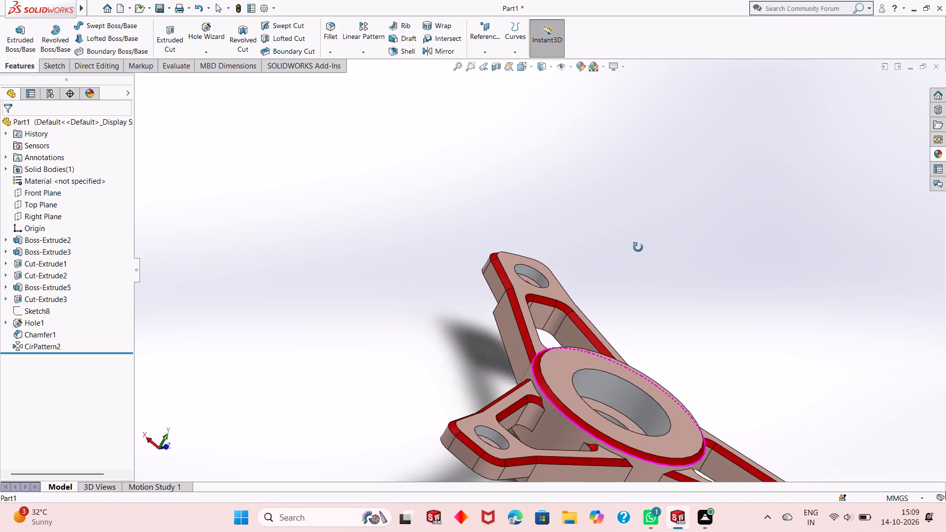
pyautogui.moveTo(638, 247); pyautogui.dragTo(526, 287, button='middle')
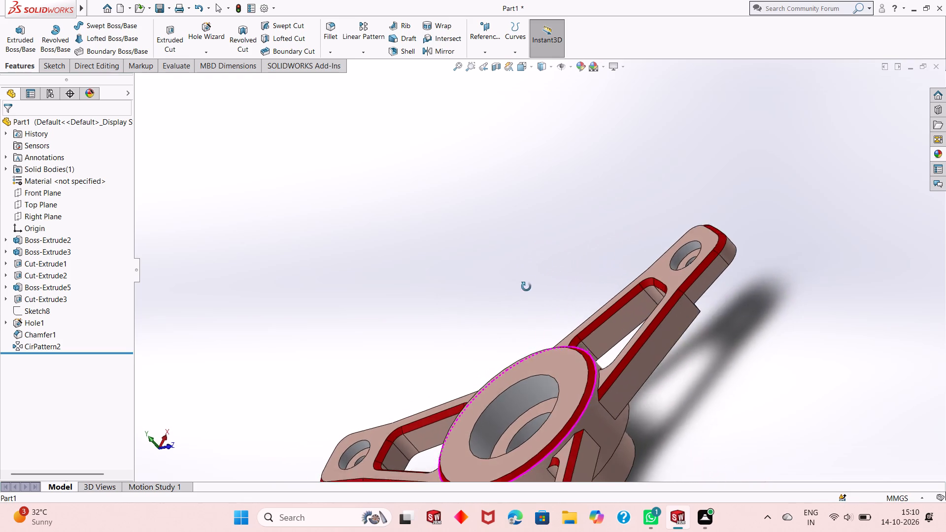
pyautogui.moveTo(526, 287); pyautogui.dragTo(568, 275, button='middle')
pyautogui.scroll(2, 568, 280)
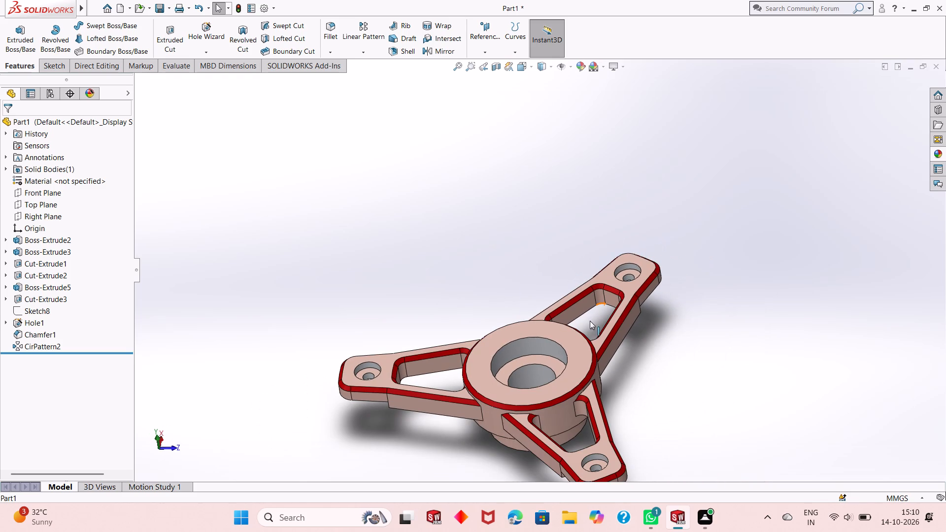
pyautogui.moveTo(590, 355); pyautogui.dragTo(600, 242, button='middle')
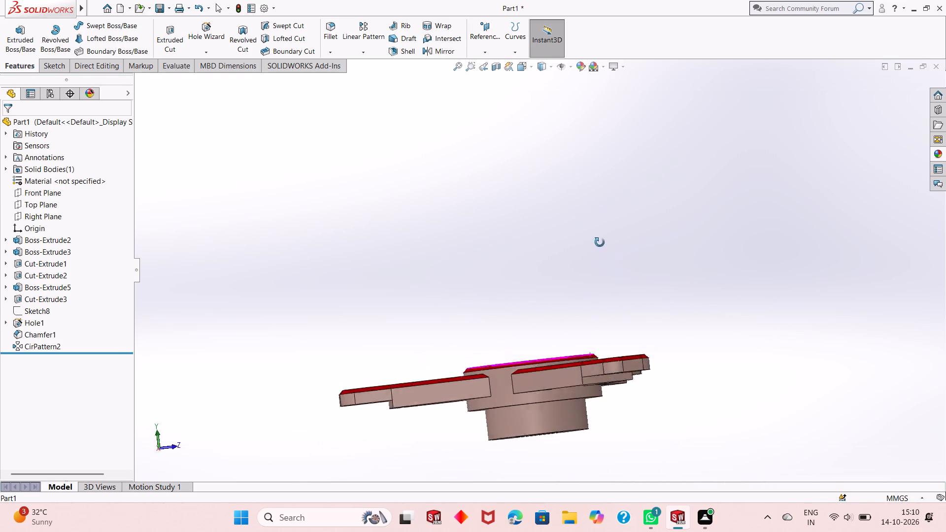
pyautogui.moveTo(600, 242); pyautogui.dragTo(608, 370, button='middle')
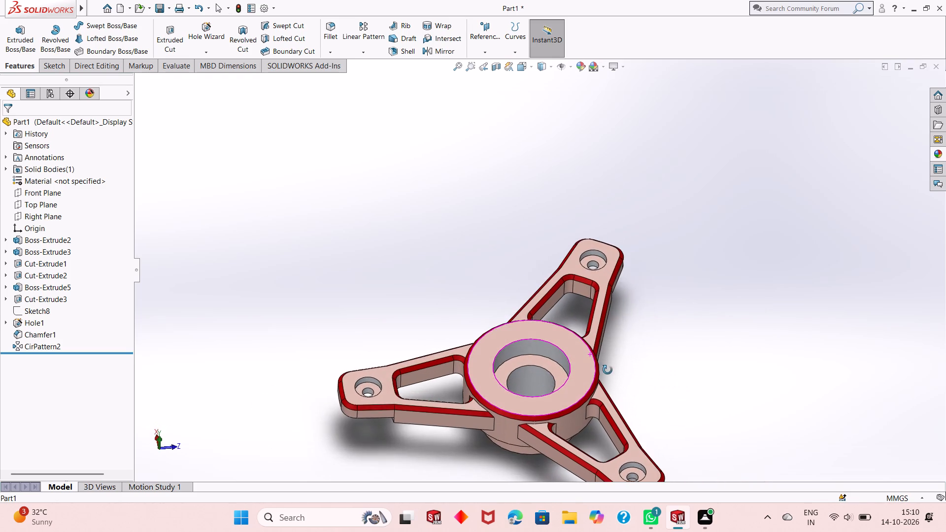
pyautogui.moveTo(608, 370); pyautogui.dragTo(608, 368, button='middle')
pyautogui.moveTo(580, 312); pyautogui.dragTo(580, 385, button='middle')
pyautogui.scroll(3, 575, 381)
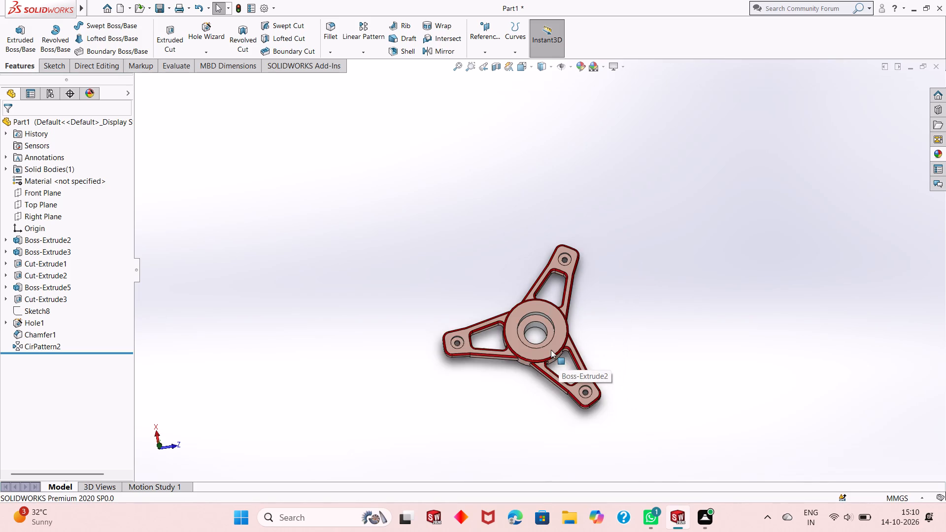
pyautogui.scroll(1, 551, 350)
pyautogui.scroll(-2, 543, 300)
pyautogui.scroll(2, 541, 337)
pyautogui.scroll(-4, 522, 323)
pyautogui.scroll(-2, 567, 291)
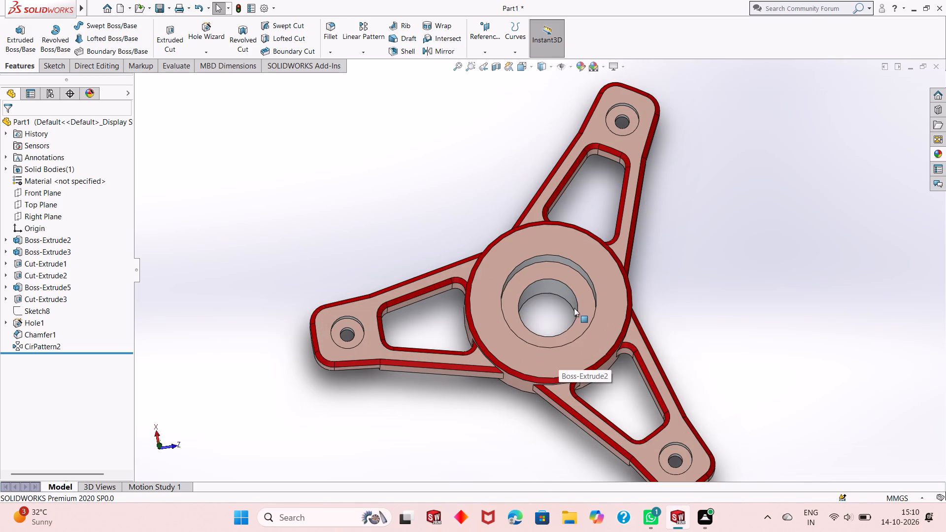
pyautogui.scroll(1, 573, 319)
pyautogui.moveTo(581, 321); pyautogui.dragTo(589, 269, button='middle')
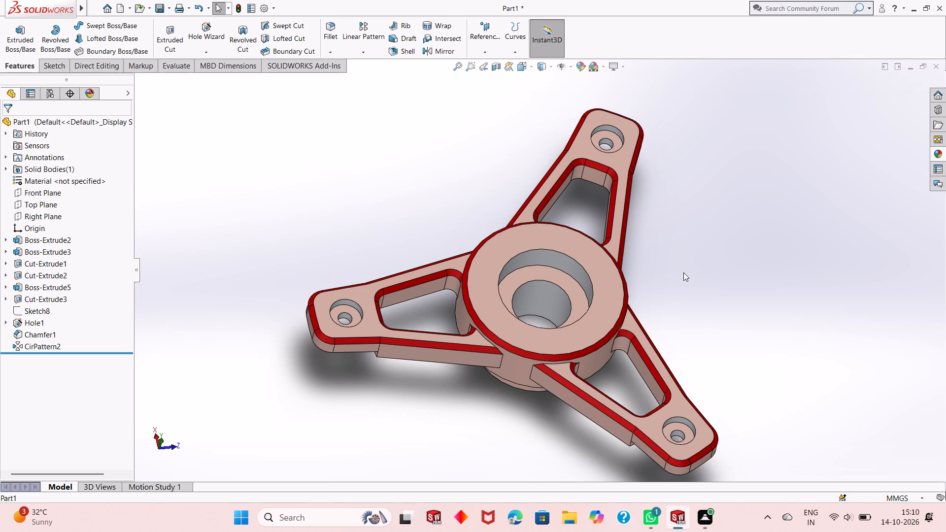
pyautogui.moveTo(674, 341); pyautogui.dragTo(677, 78, button='middle')
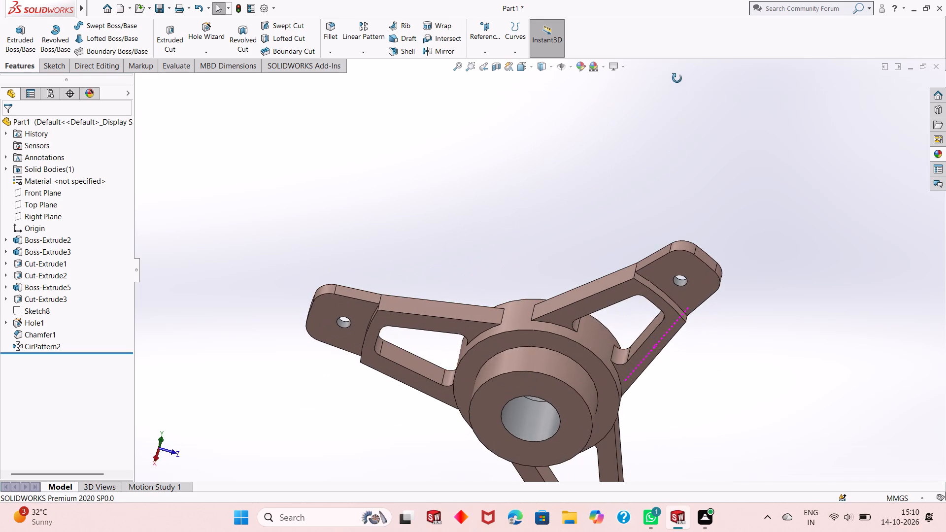
pyautogui.moveTo(677, 78); pyautogui.dragTo(678, 348, button='middle')
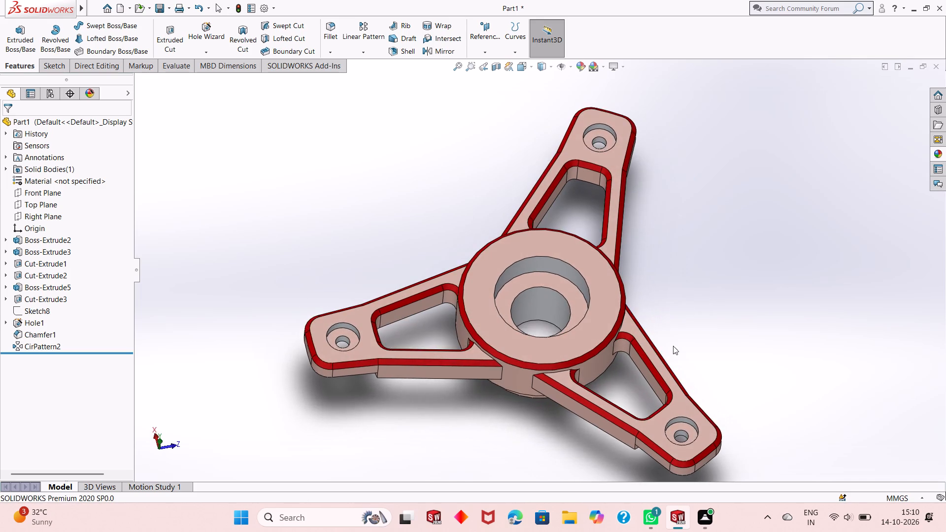
pyautogui.scroll(1, 660, 338)
pyautogui.scroll(-1, 637, 304)
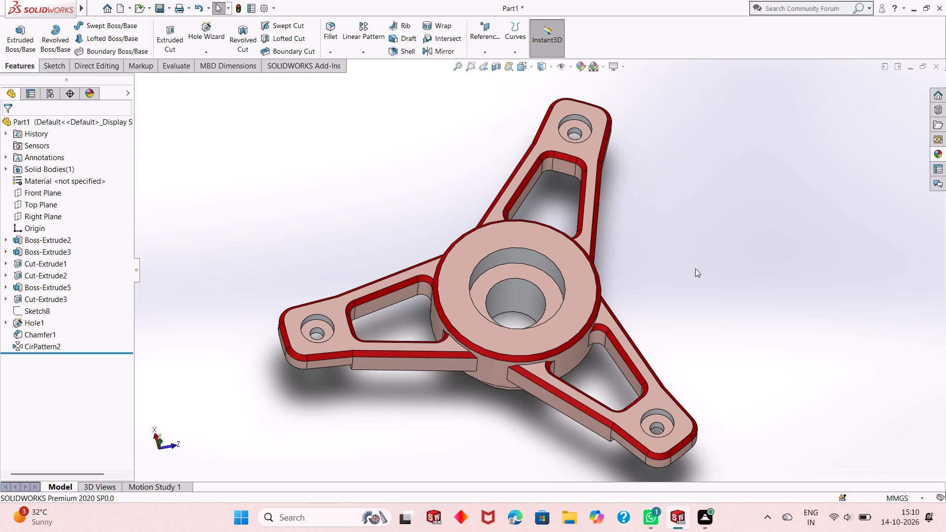
# Save the part in the Downloads folder as a SOLIDWORKS part named "Bearing plate".
pyautogui.hotkey('ctrl', 's')
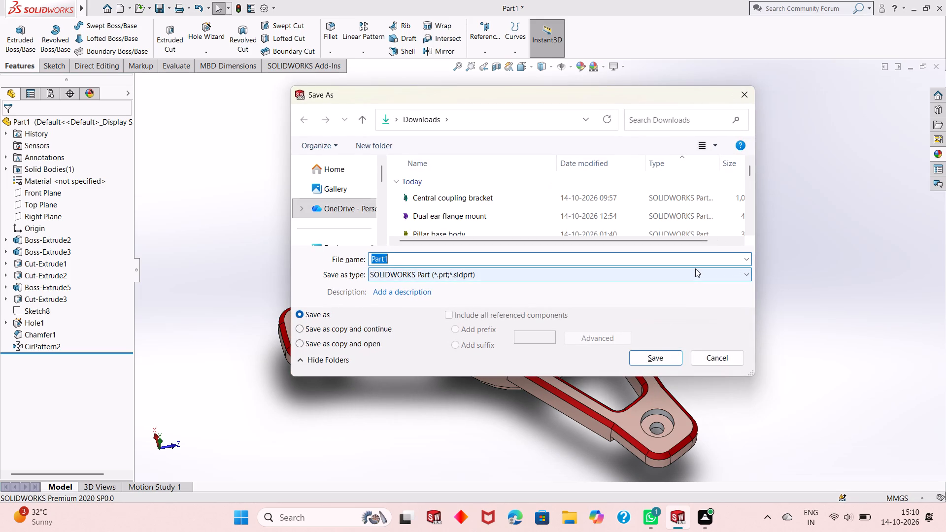
pyautogui.write('Bearing')
pyautogui.press('space')
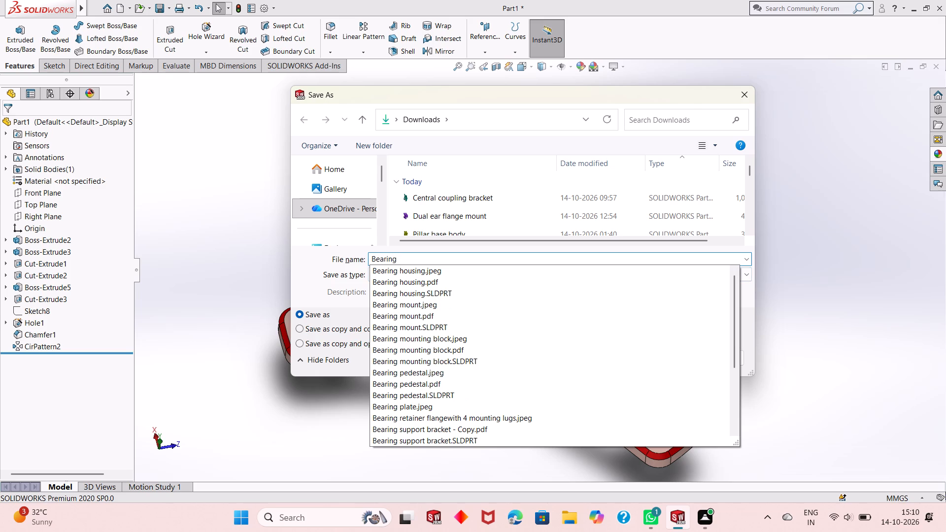
pyautogui.write('pl')
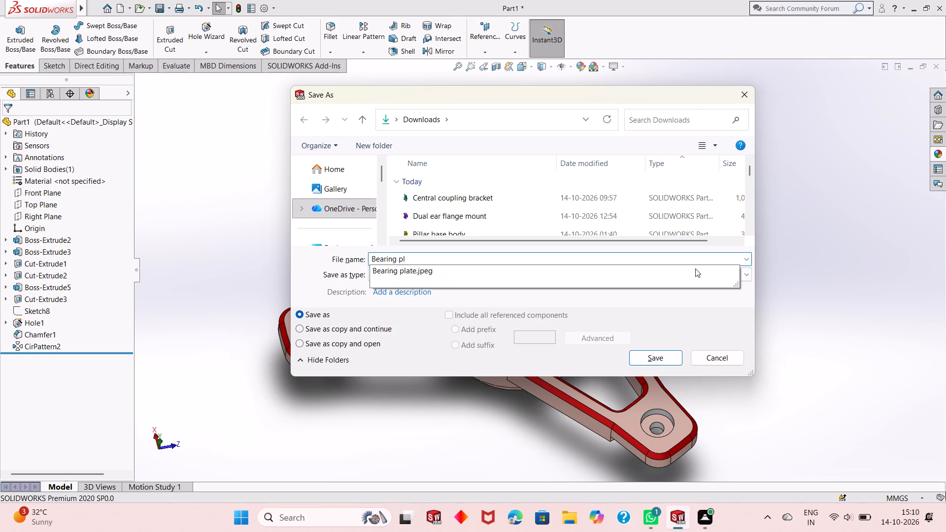
pyautogui.write('ate')
pyautogui.press('Return')
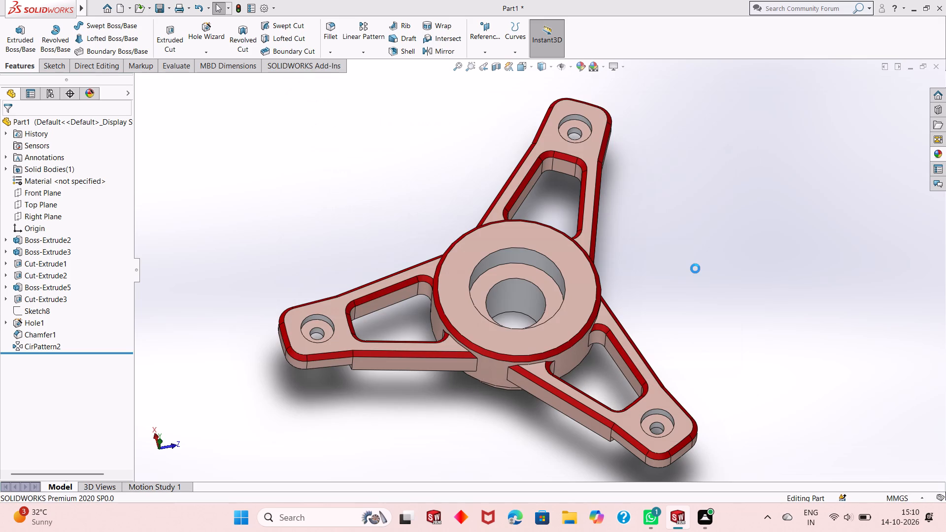
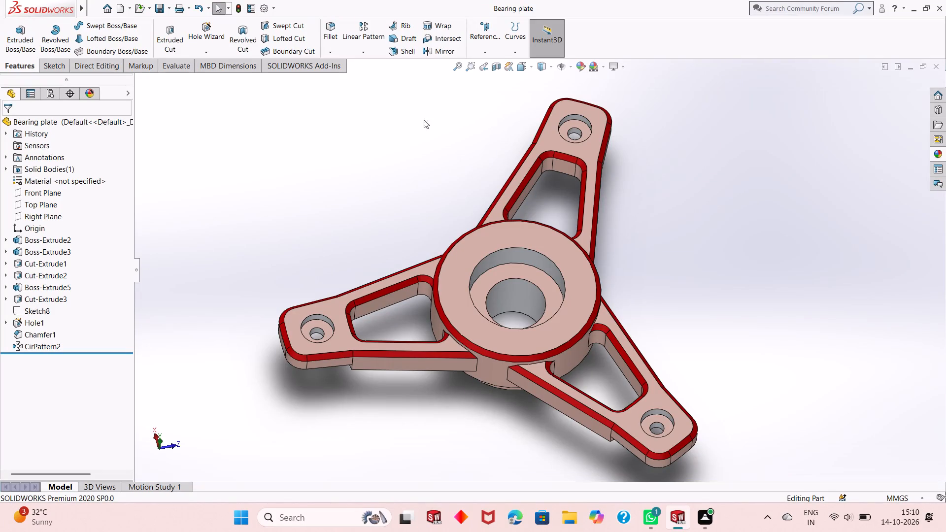
# Save a copy of the bearing plate part as an Adobe PDF named Bearing plate in the Downloads folder.
pyautogui.click(170, 8)
pyautogui.click(175, 30)
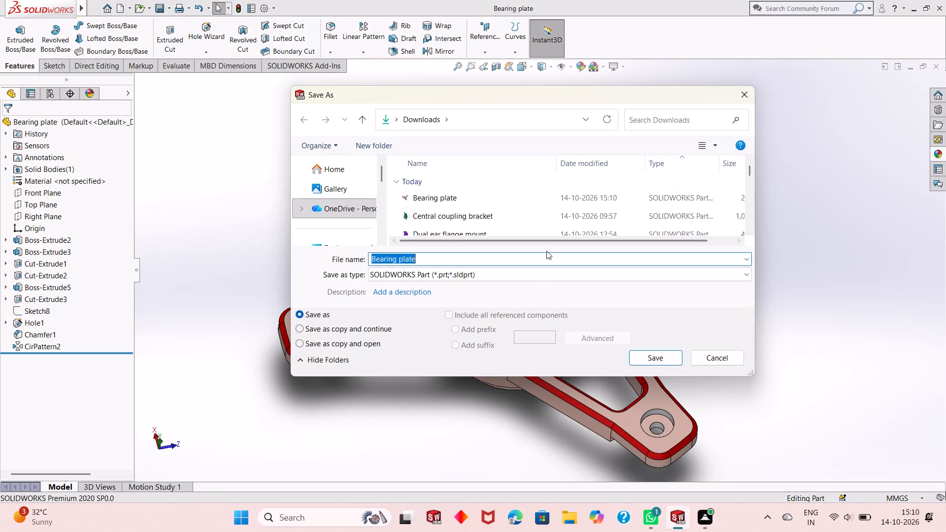
pyautogui.click(537, 279)
pyautogui.click(560, 78)
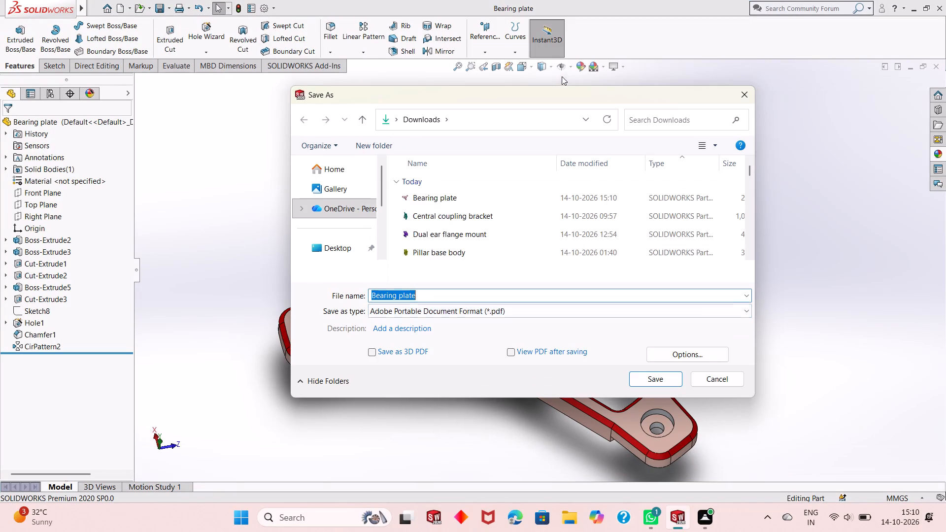
pyautogui.click(640, 383)
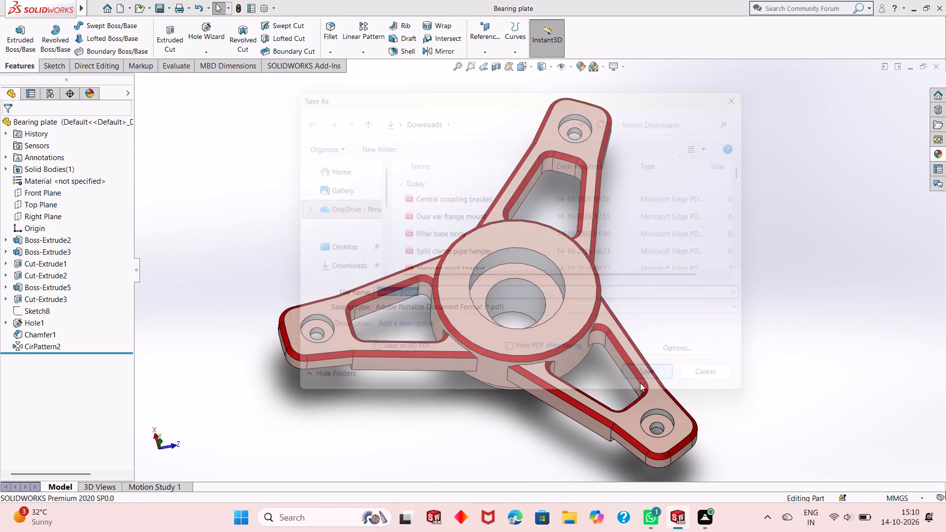